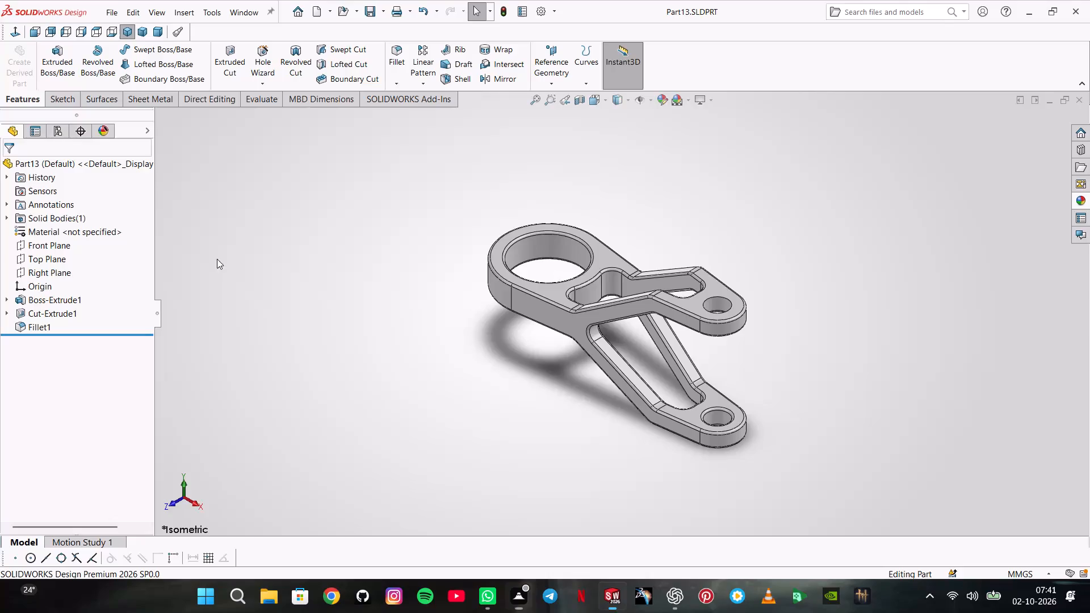
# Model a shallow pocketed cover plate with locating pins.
# Create a new part document and set its unit system to MMGS.
pyautogui.click(117, 6)
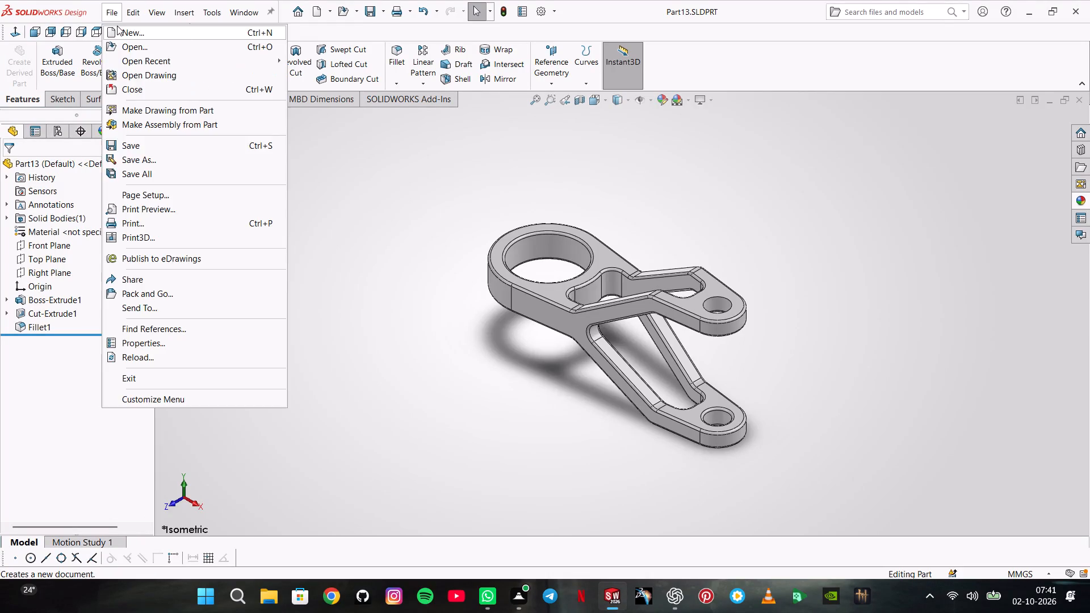
pyautogui.click(117, 26)
pyautogui.click(476, 444)
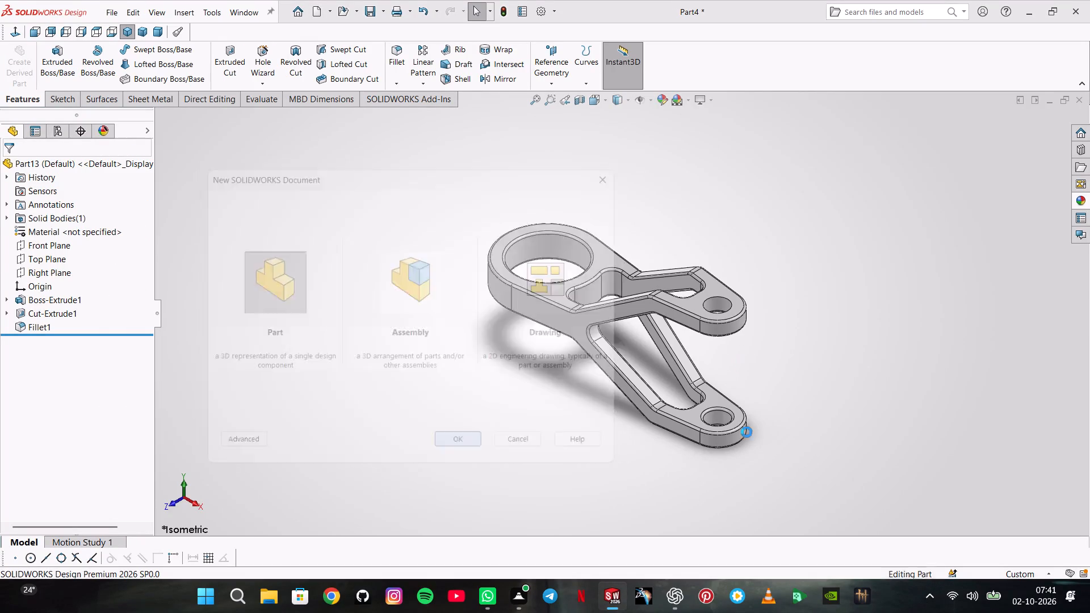
pyautogui.click(1007, 577)
pyautogui.click(1000, 511)
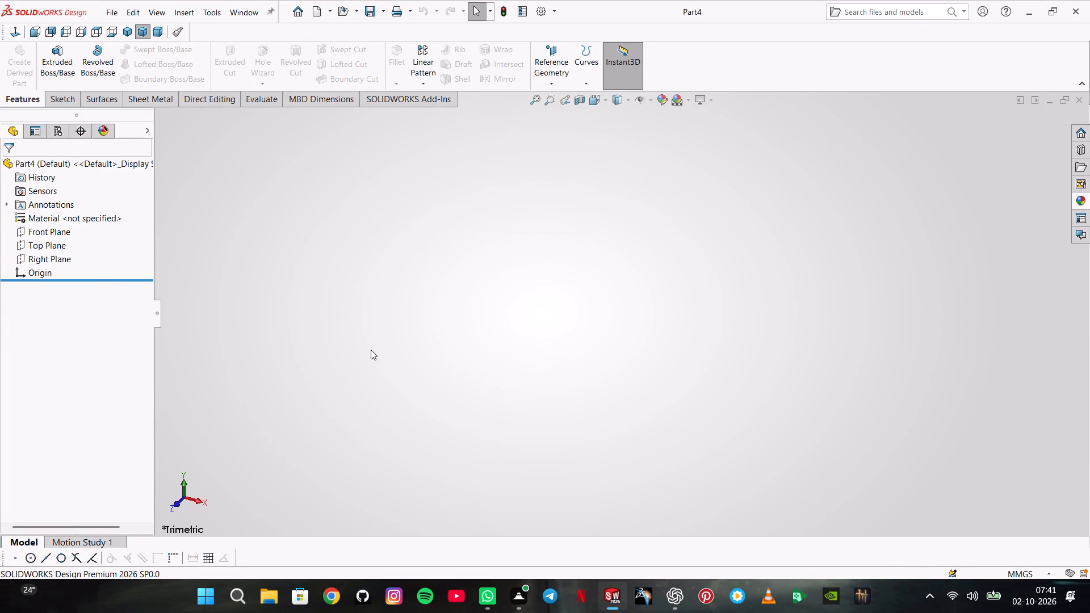
# Start a sketch on the Front Plane and draw a center rectangle about 266 by 122 mm at the origin.
pyautogui.click(20, 236)
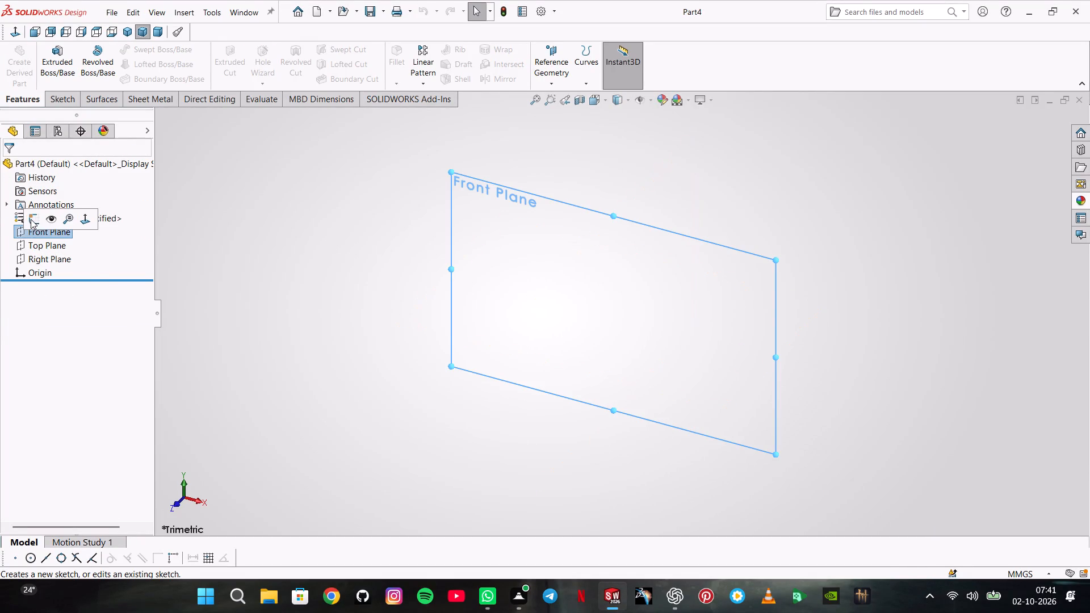
pyautogui.click(31, 219)
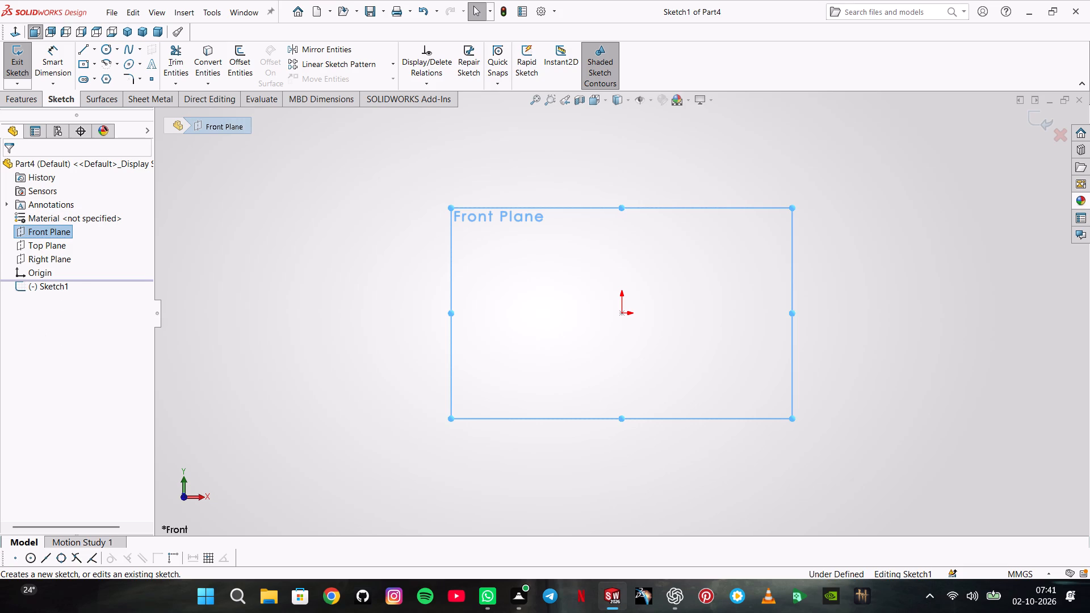
pyautogui.click(79, 70)
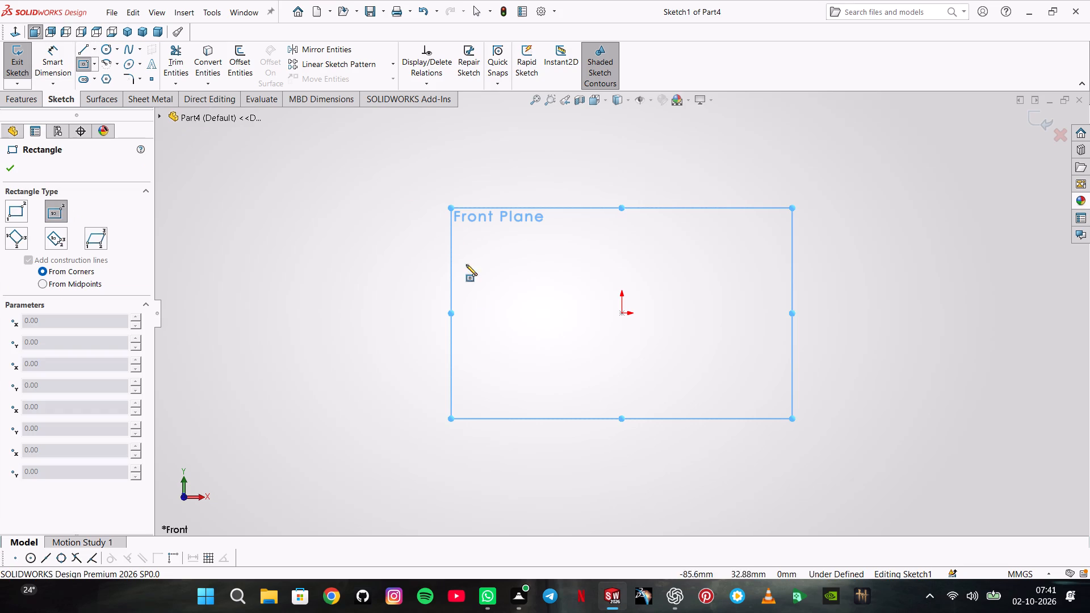
pyautogui.click(623, 311)
pyautogui.click(877, 430)
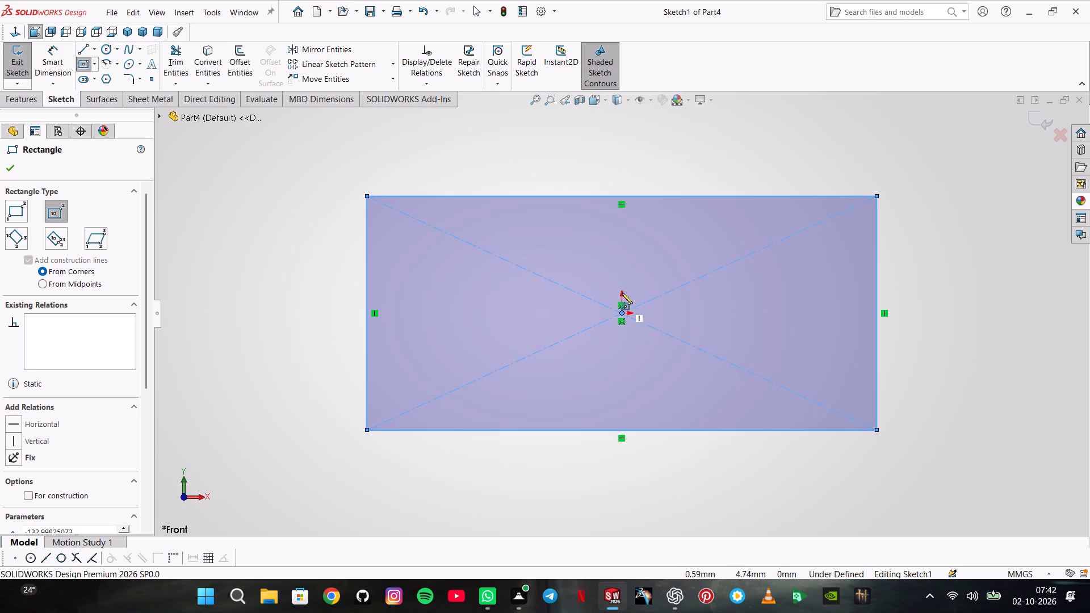
# Dimension the rectangle to 15 mm high and 39 mm wide, placing the height dimension beside its left edge.
pyautogui.click(74, 49)
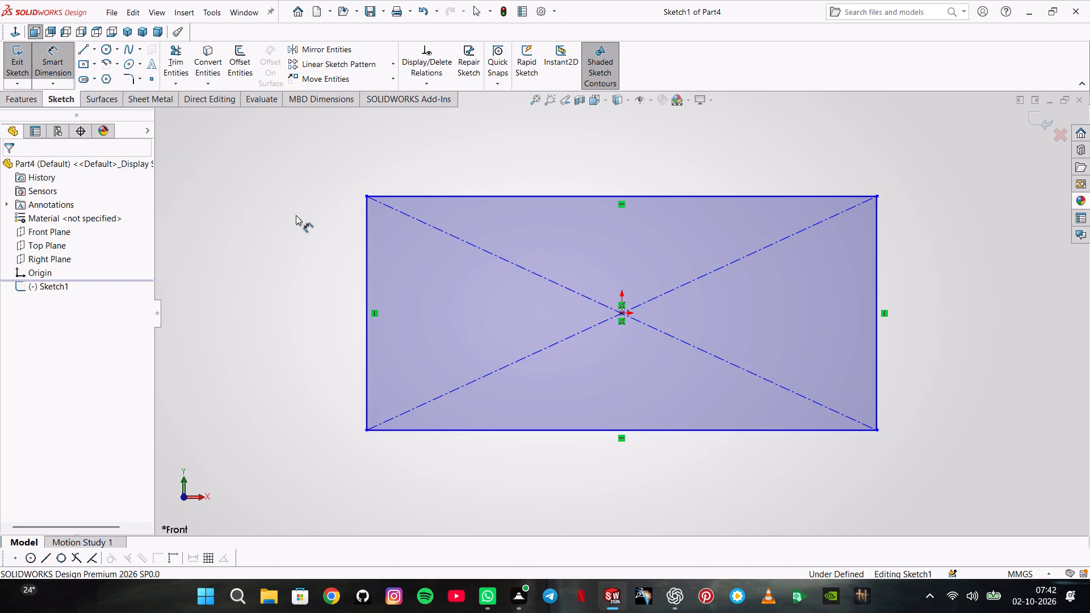
pyautogui.click(366, 214)
pyautogui.click(352, 212)
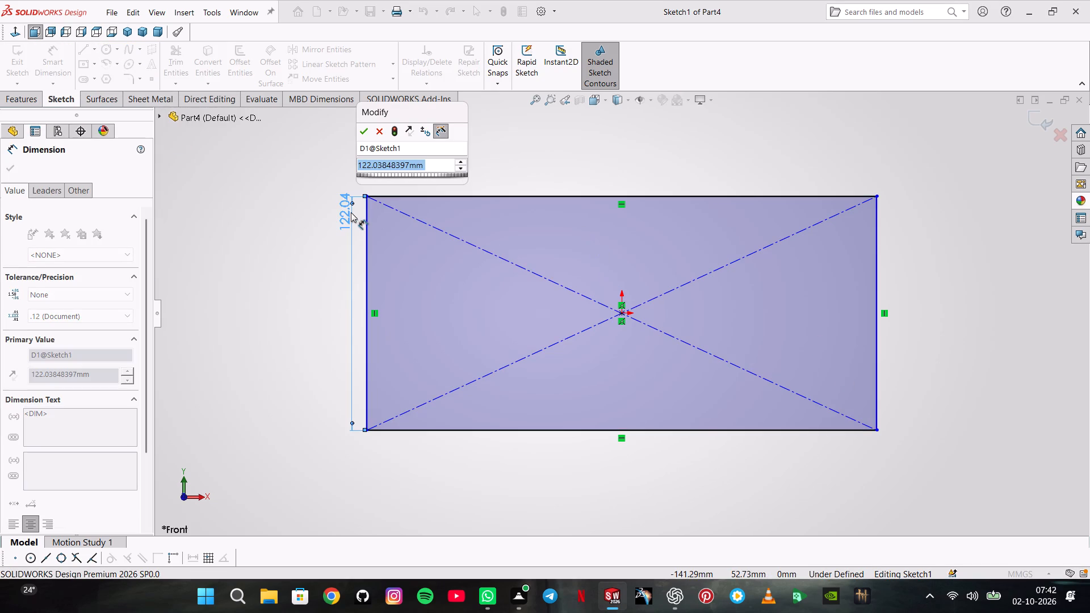
pyautogui.write('15')
pyautogui.press('Return')
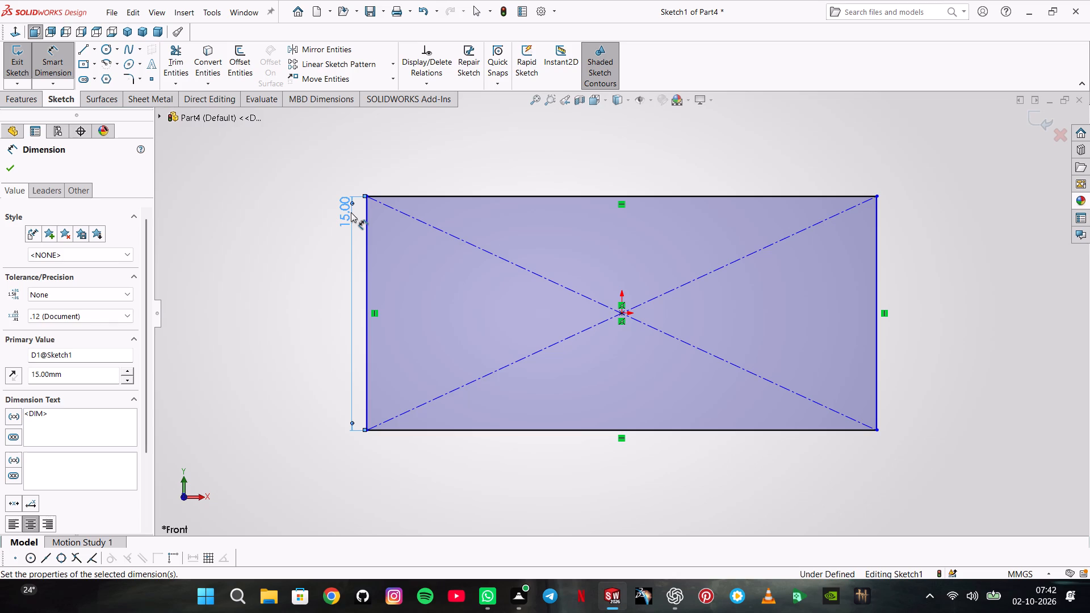
pyautogui.moveTo(351, 212); pyautogui.dragTo(339, 328)
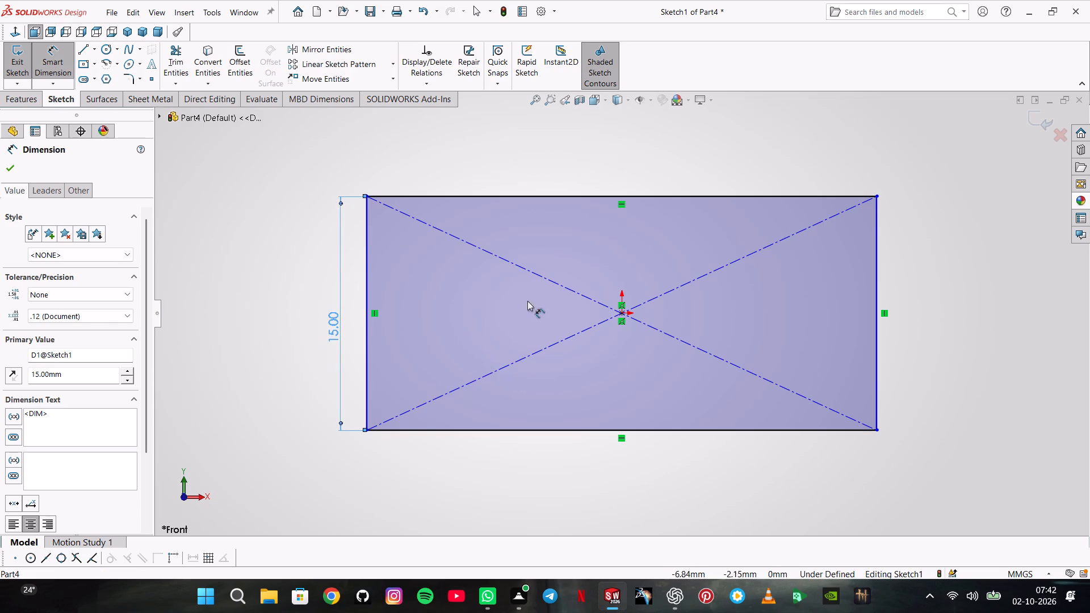
pyautogui.click(567, 194)
pyautogui.click(582, 147)
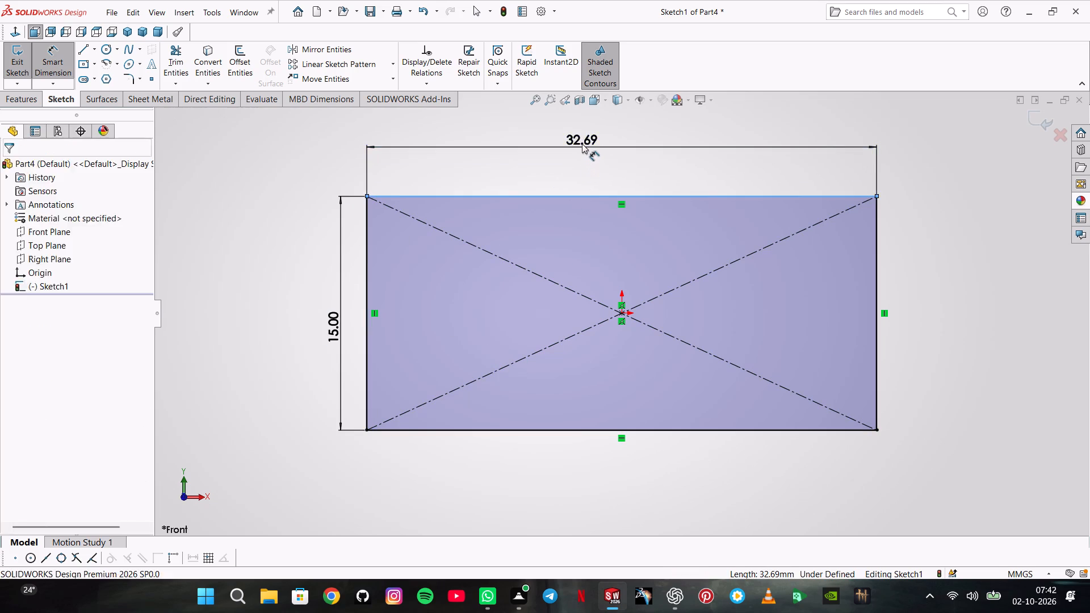
pyautogui.write('39')
pyautogui.press('Return')
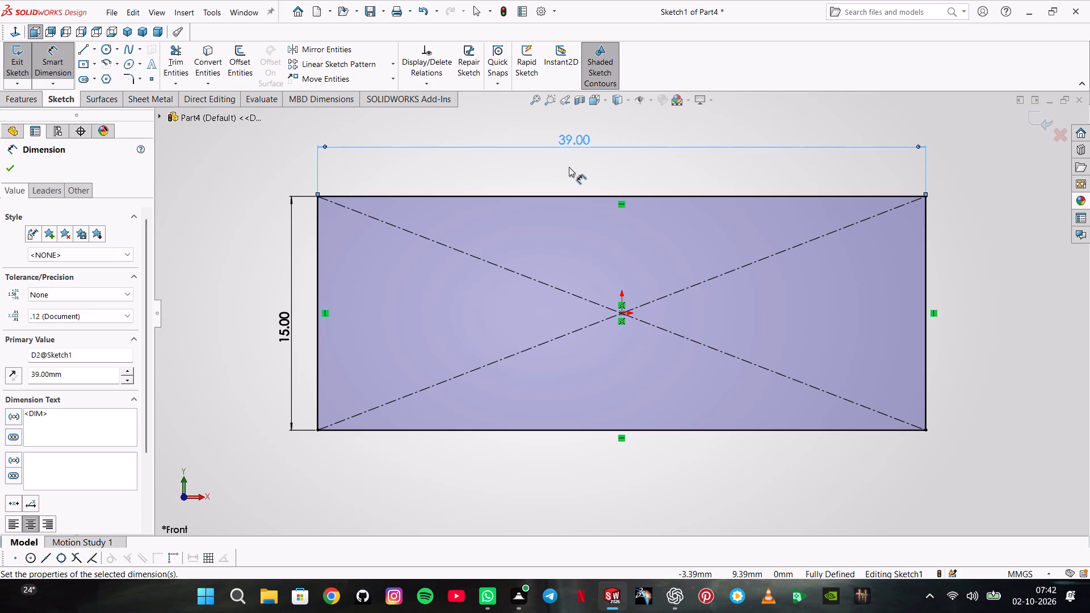
# Draw a center rectangle about 15.8 by 2.5 mm inside the outer one, centred about 5.2 mm directly above the origin.
pyautogui.scroll(1, 569, 167)
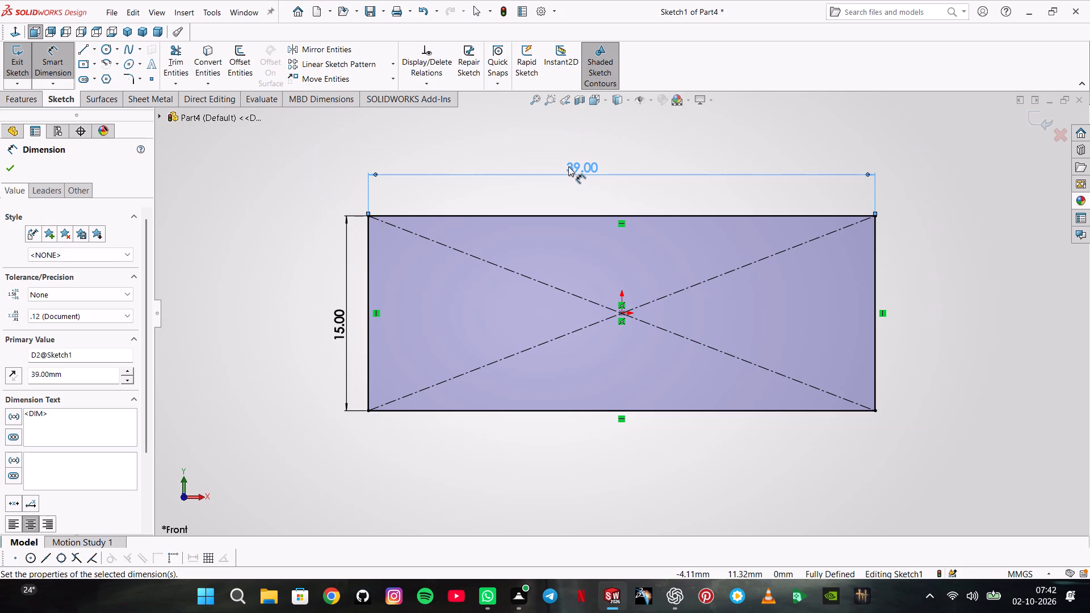
pyautogui.scroll(1, 568, 166)
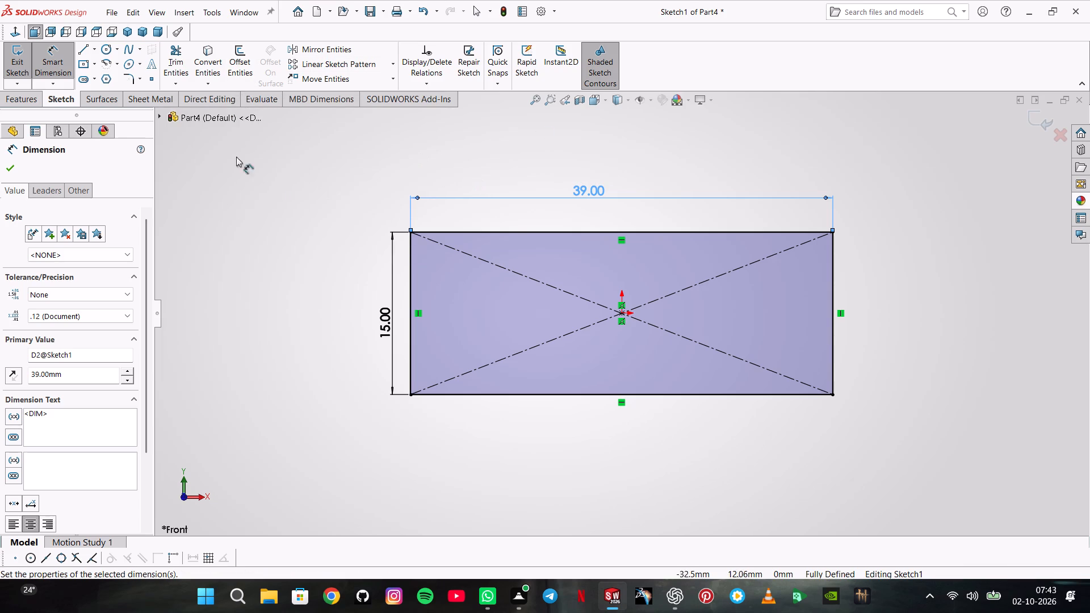
pyautogui.click(97, 66)
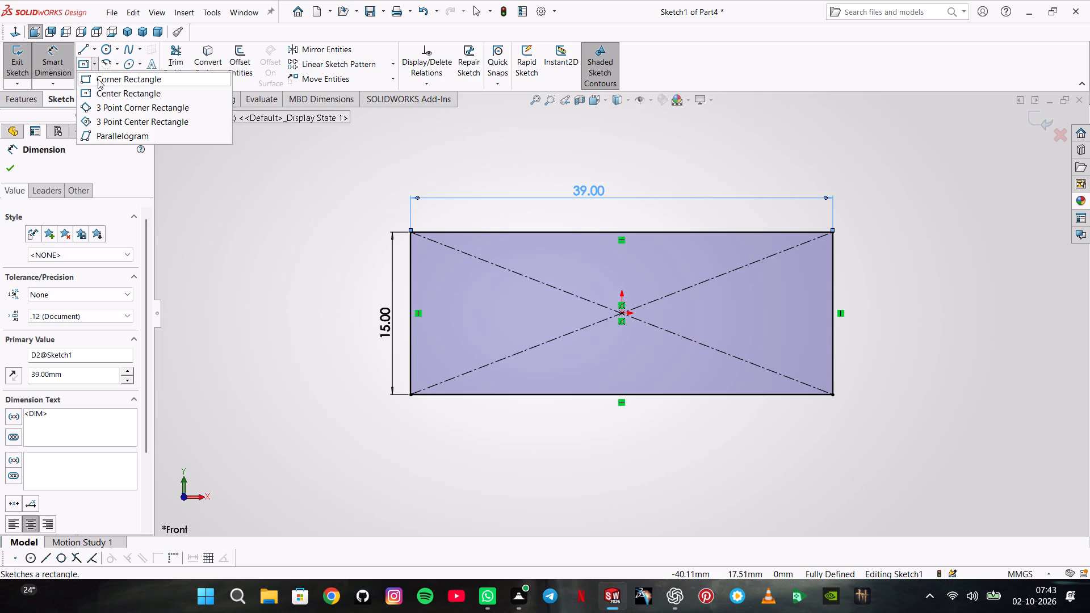
pyautogui.click(102, 81)
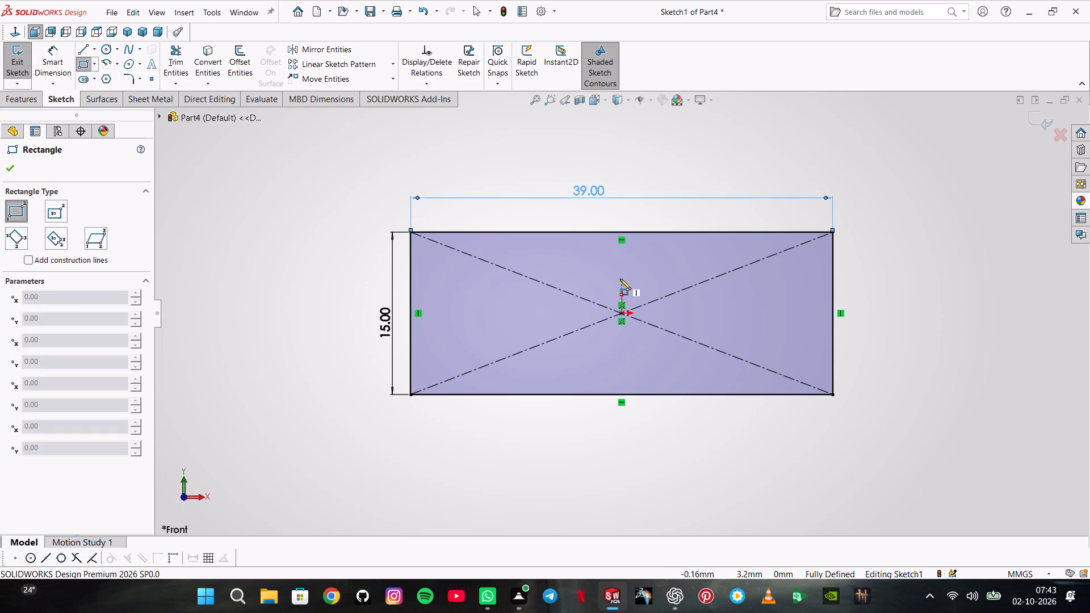
pyautogui.click(95, 65)
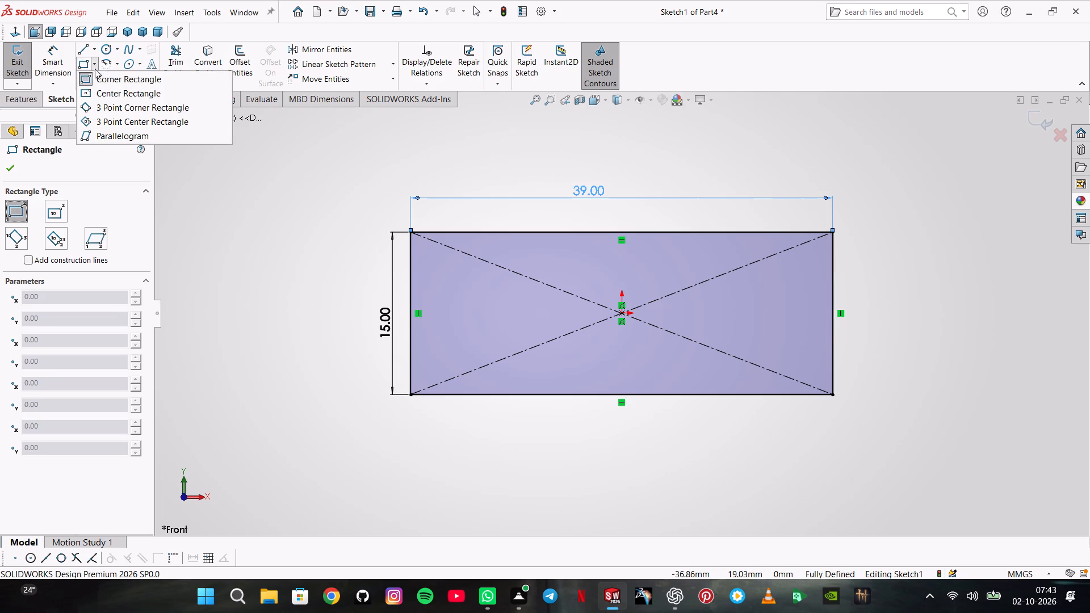
pyautogui.click(99, 89)
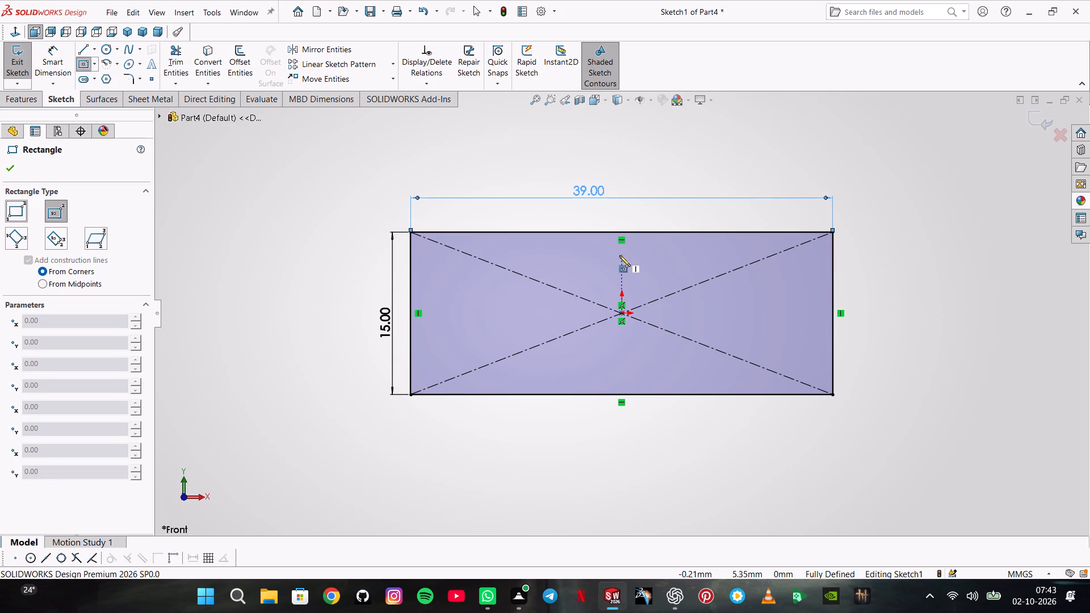
pyautogui.click(621, 257)
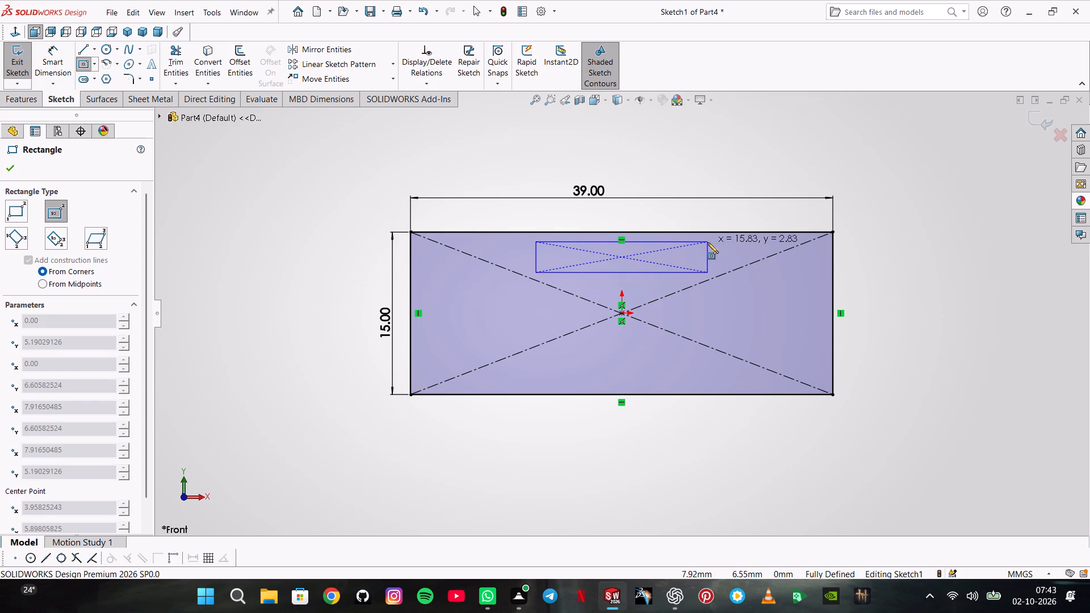
pyautogui.click(707, 243)
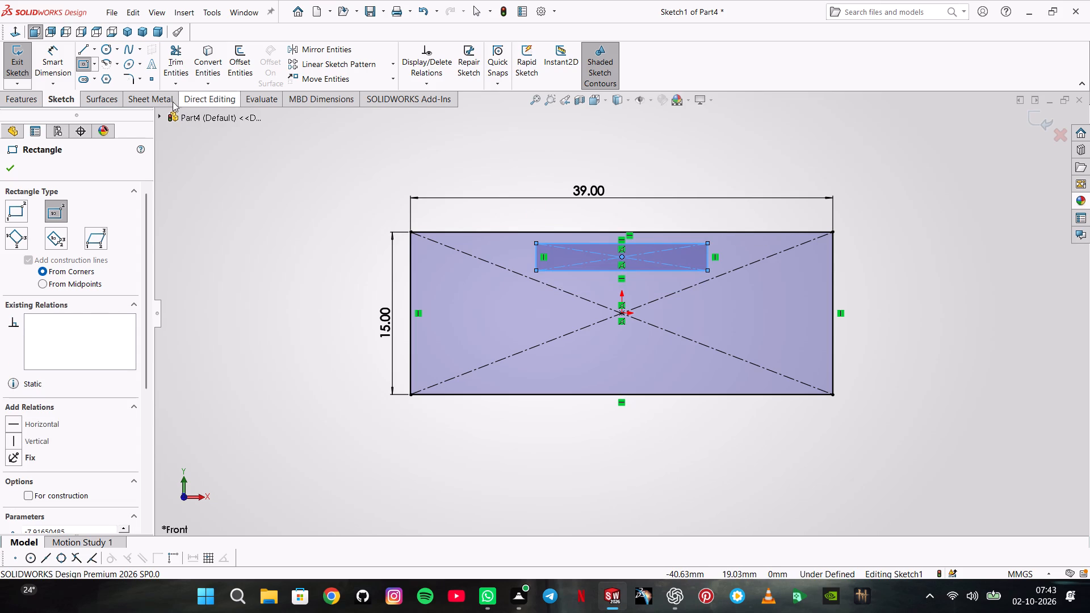
# Draw a corner rectangle crossing the outer rectangle's right edge, level with the small inner rectangle.
pyautogui.click(93, 59)
pyautogui.click(94, 76)
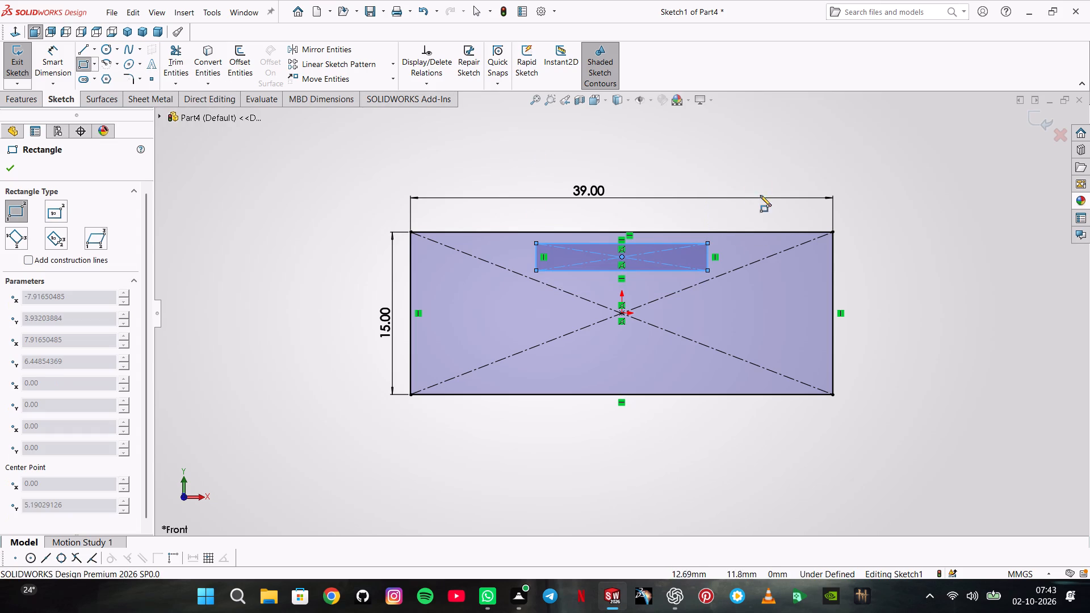
pyautogui.click(748, 274)
pyautogui.click(844, 243)
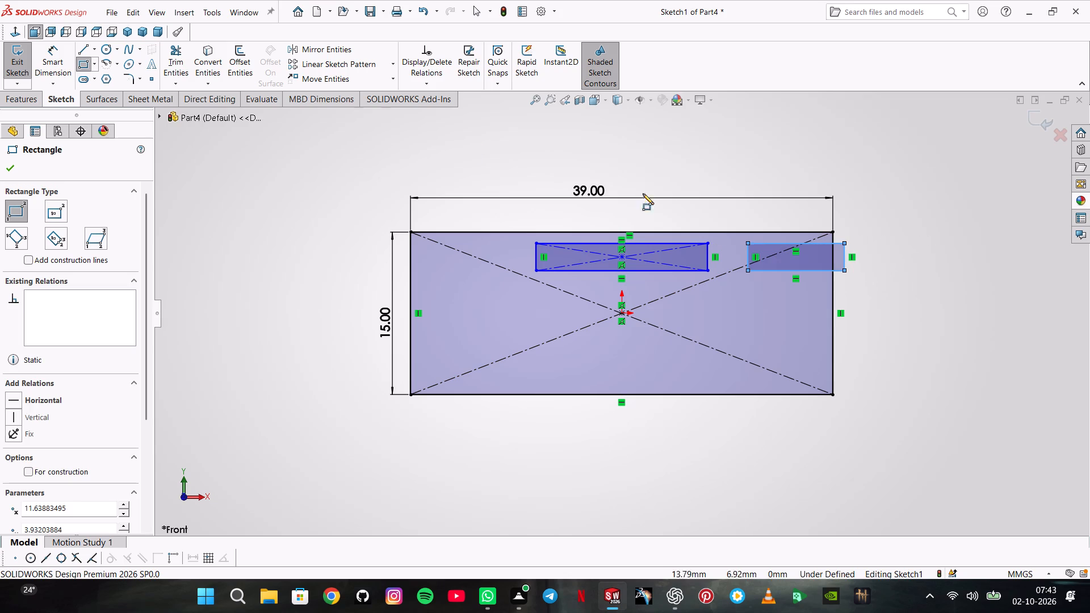
pyautogui.click(175, 55)
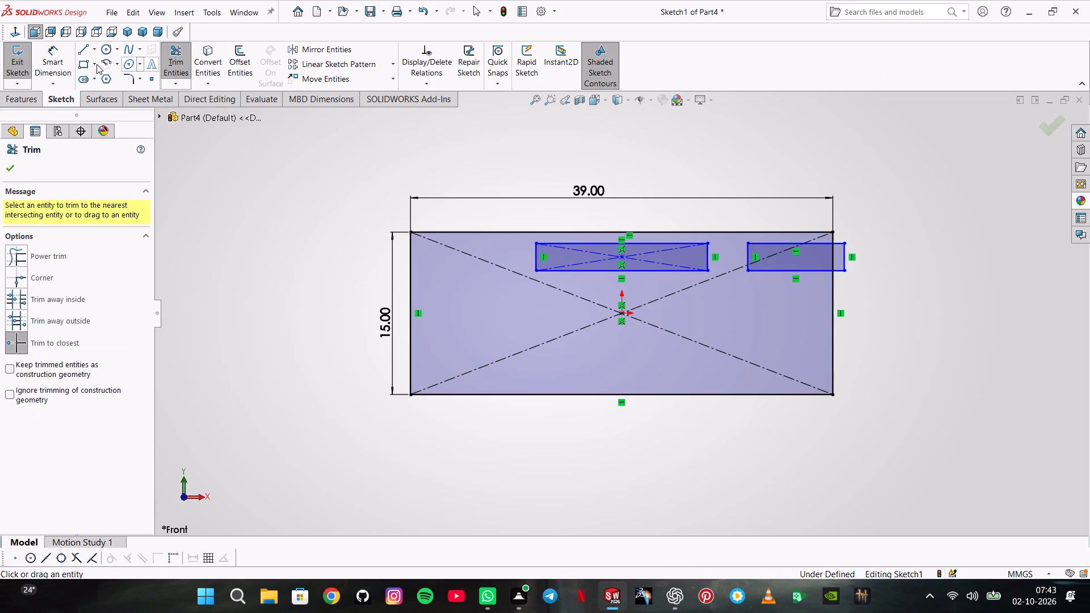
# Dimension the small inner rectangle's width to 10 mm.
pyautogui.click(40, 54)
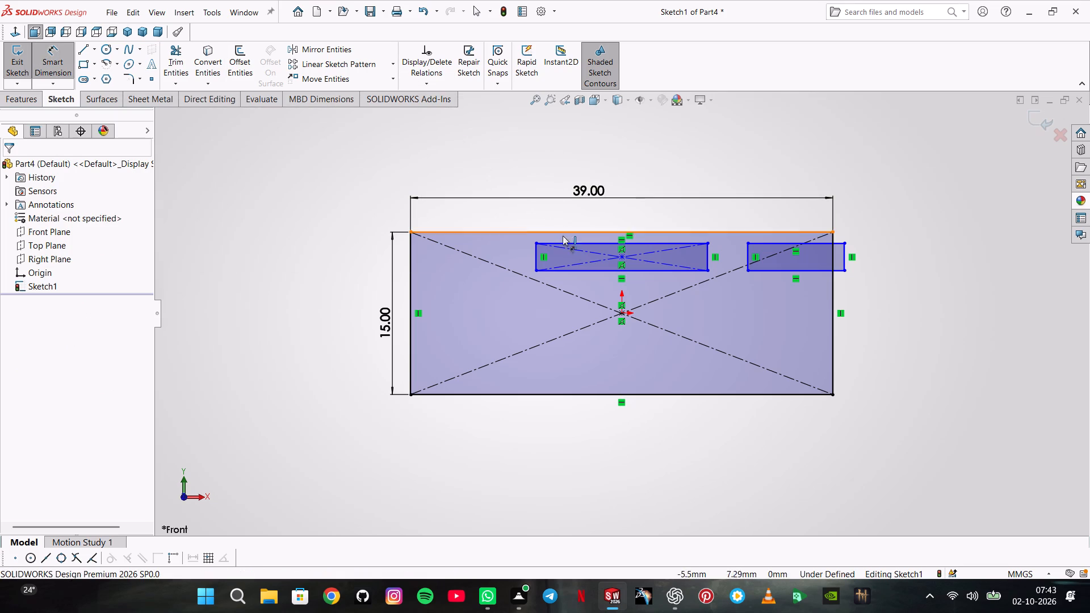
pyautogui.click(589, 245)
pyautogui.click(597, 217)
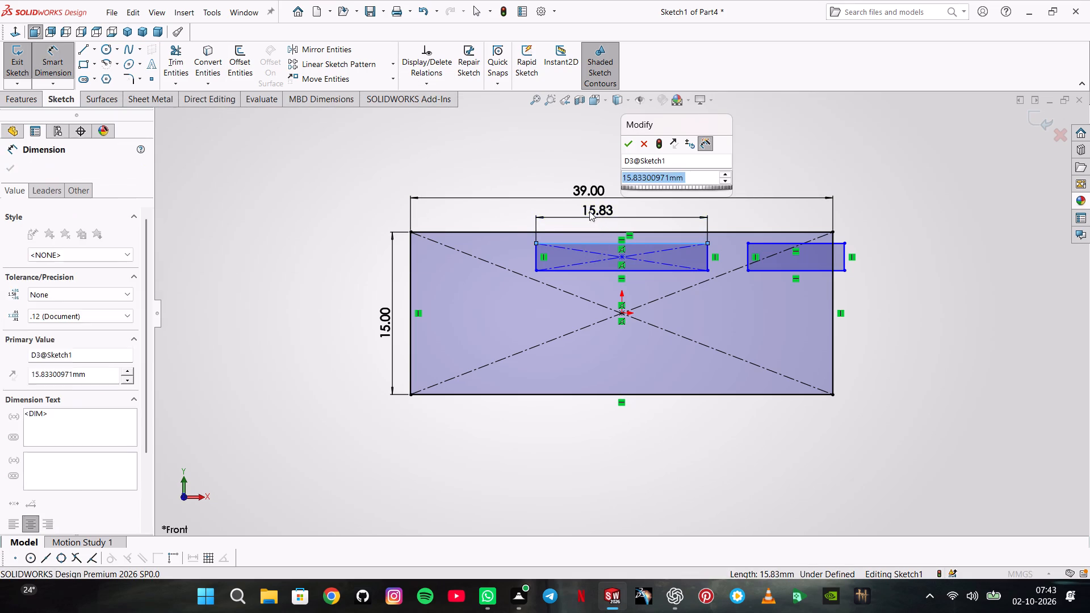
pyautogui.write('10')
pyautogui.press('Return')
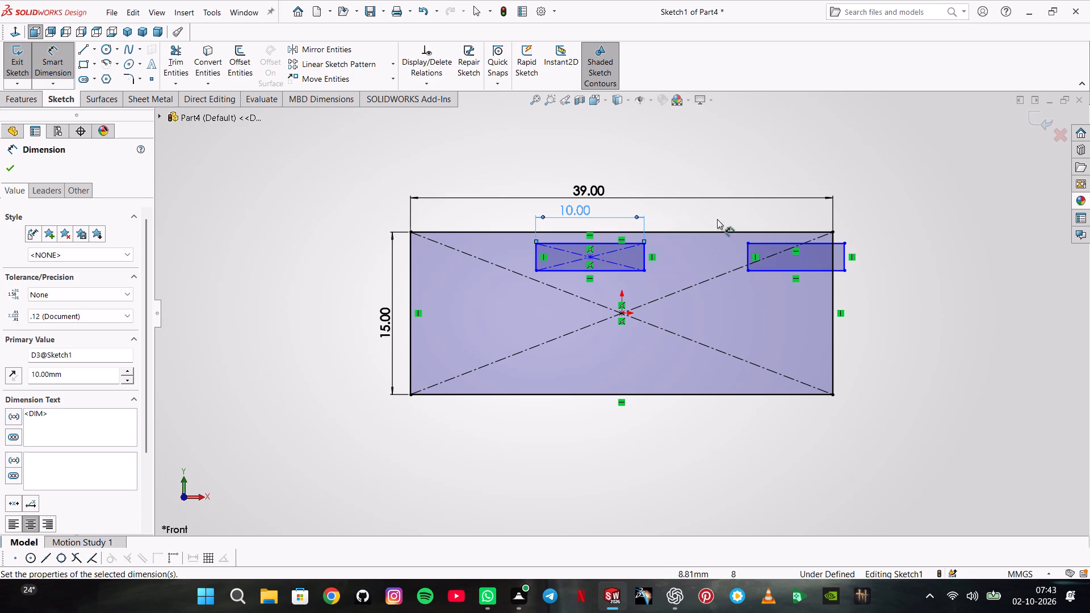
# Dimension the distance from the edge-crossing rectangle's left side to the outer rectangle's right edge as 7 mm.
pyautogui.click(750, 254)
pyautogui.click(829, 255)
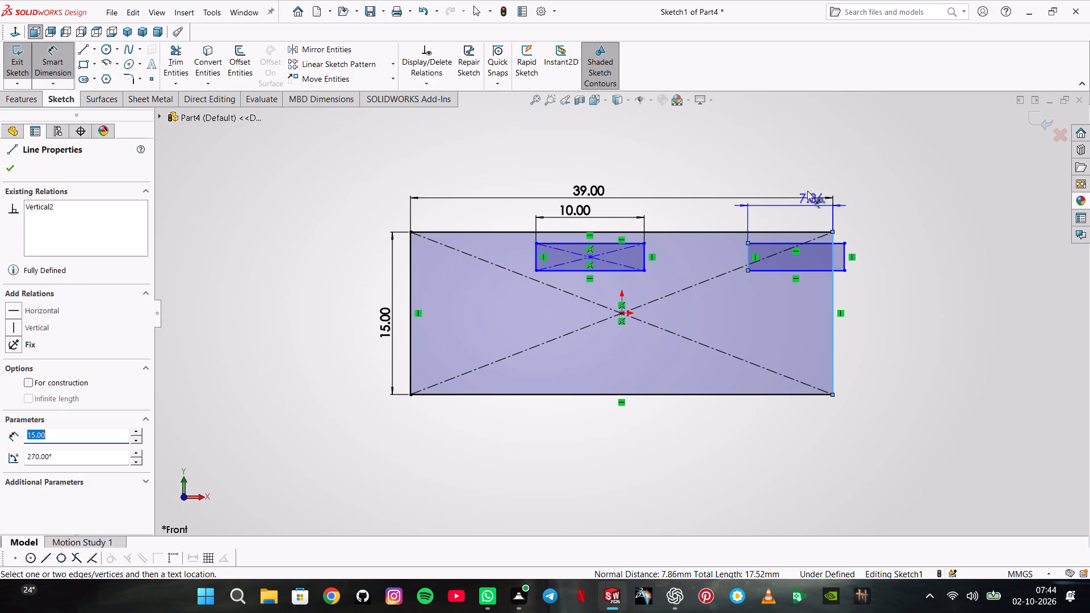
pyautogui.click(797, 170)
pyautogui.press('7')
pyautogui.press('Return')
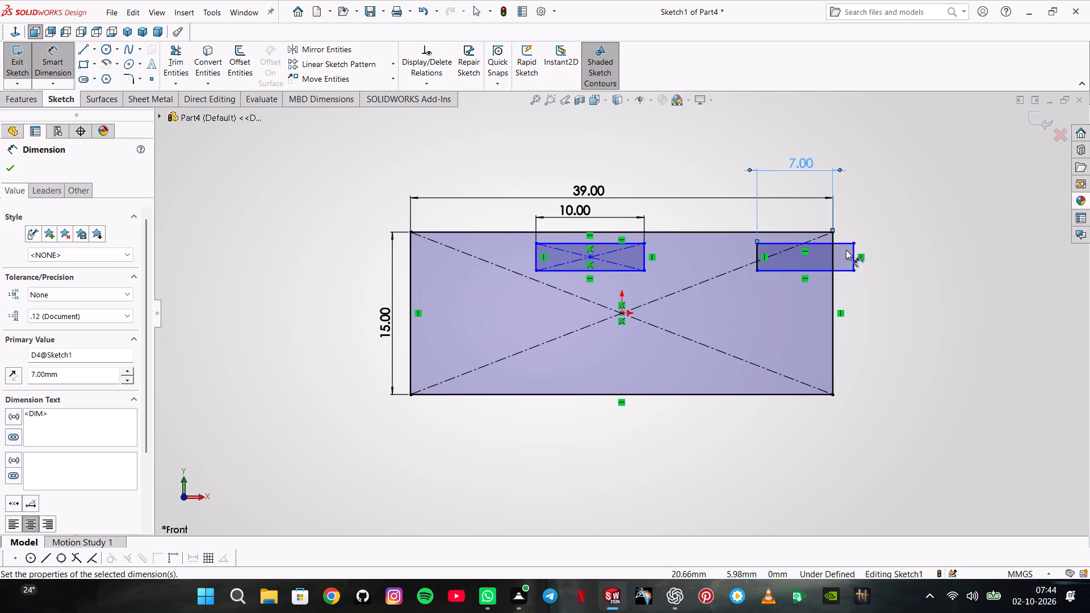
pyautogui.press('Escape')
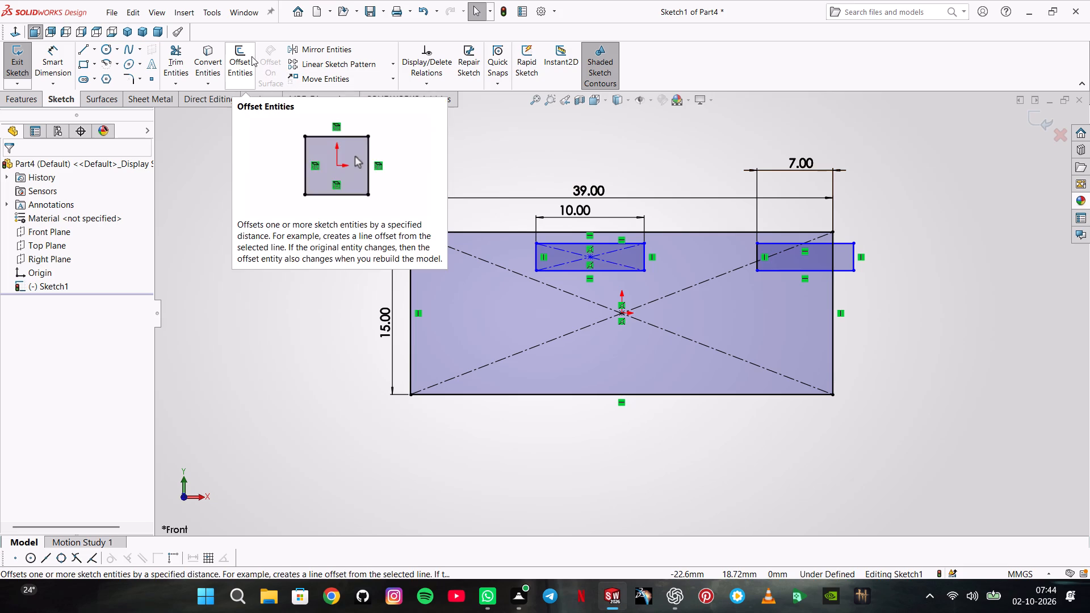
# Trim away the parts of the small right-hand rectangle that extend beyond the outer rectangle's right edge.
pyautogui.click(172, 54)
pyautogui.click(845, 244)
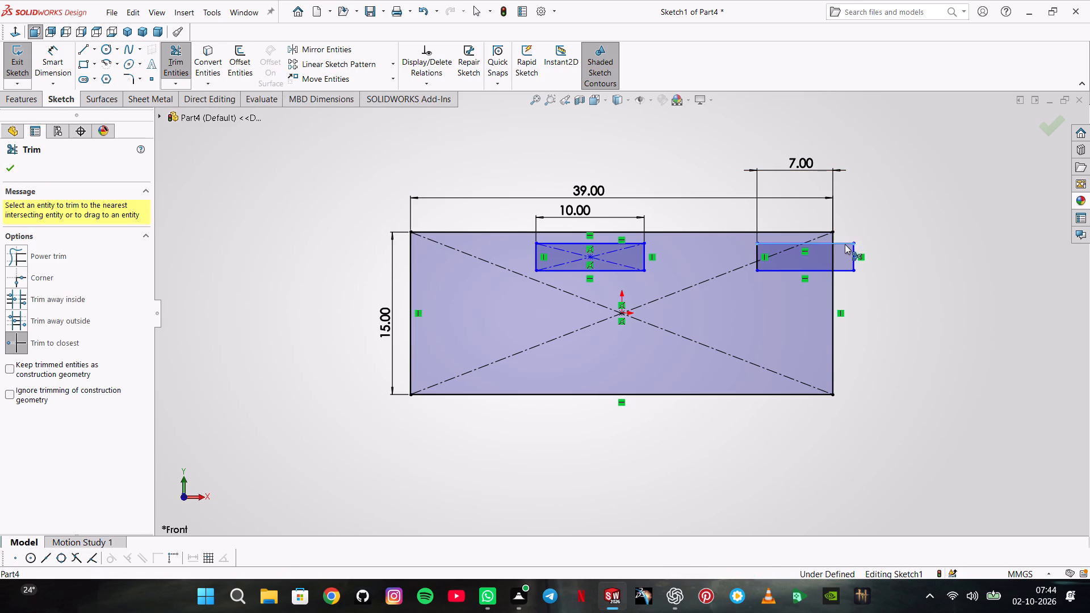
pyautogui.click(854, 251)
pyautogui.click(845, 271)
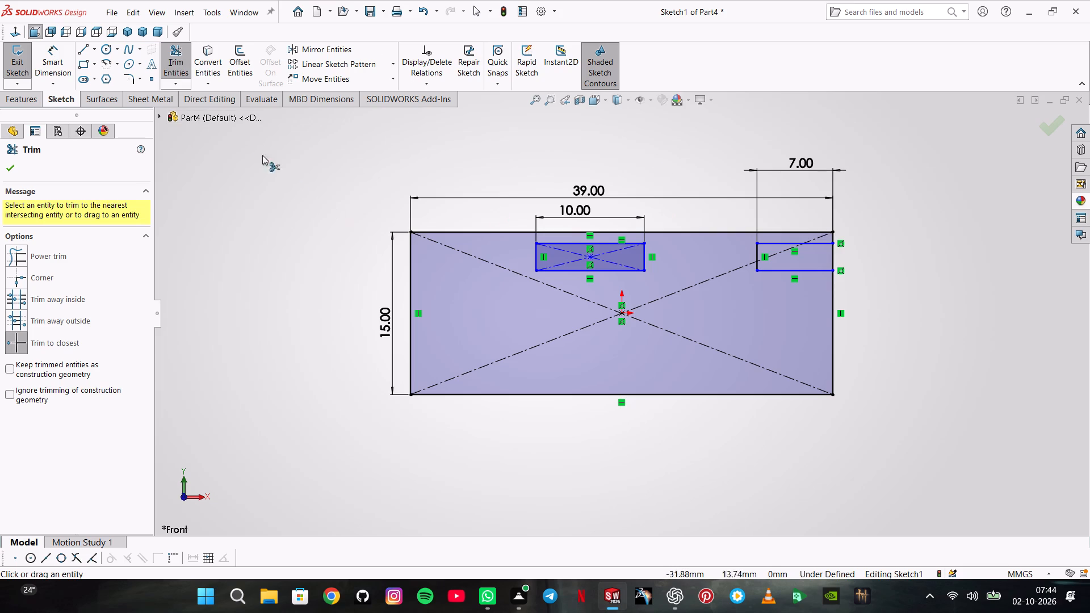
# Draw a horizontal line connecting the small inner rectangle's right side to the right-hand rectangle's left side.
pyautogui.click(79, 47)
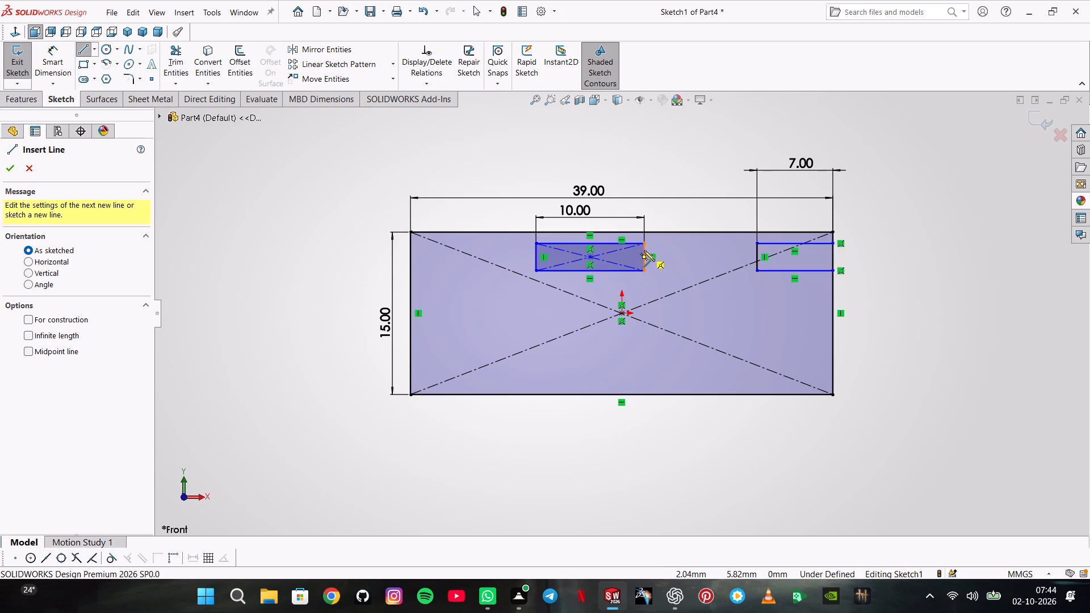
pyautogui.click(644, 250)
pyautogui.click(757, 250)
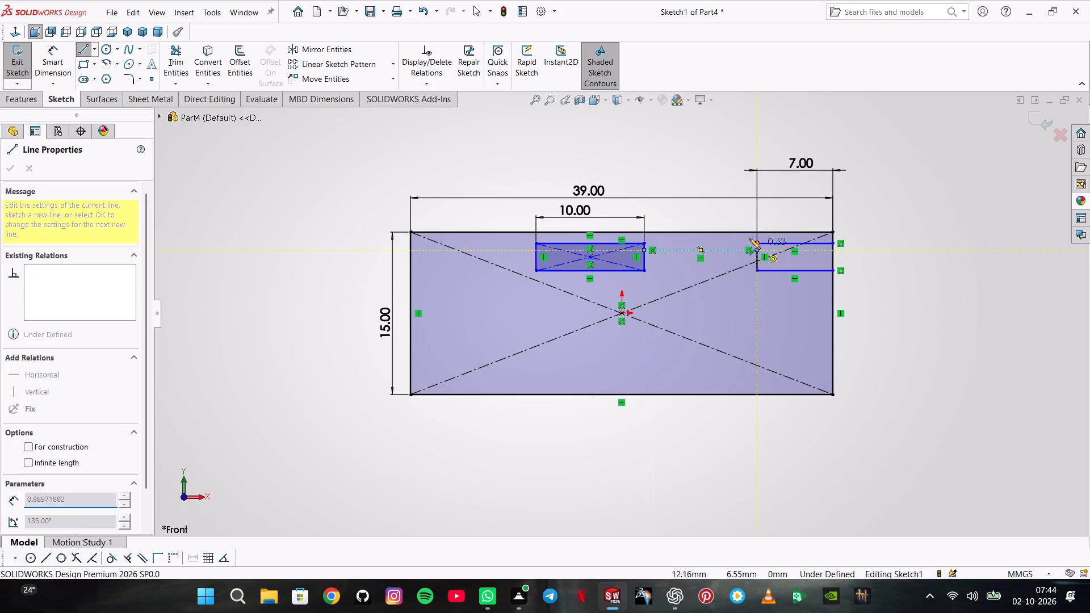
pyautogui.doubleClick(732, 177)
# Dimension the distance between the connecting line and the right-hand rectangle's bottom edge as 2 mm.
pyautogui.click(44, 53)
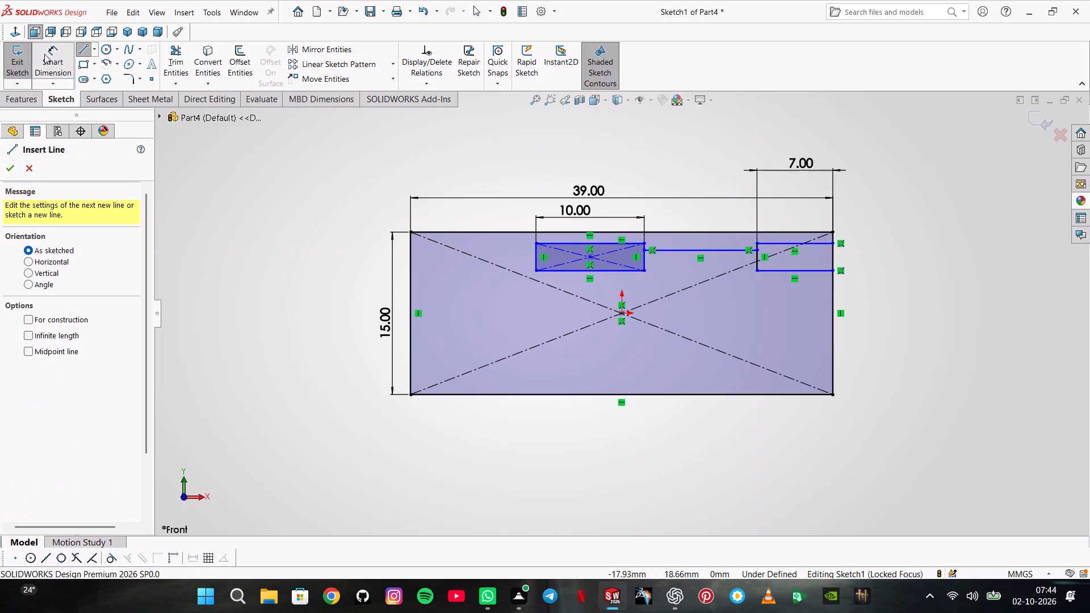
pyautogui.click(688, 253)
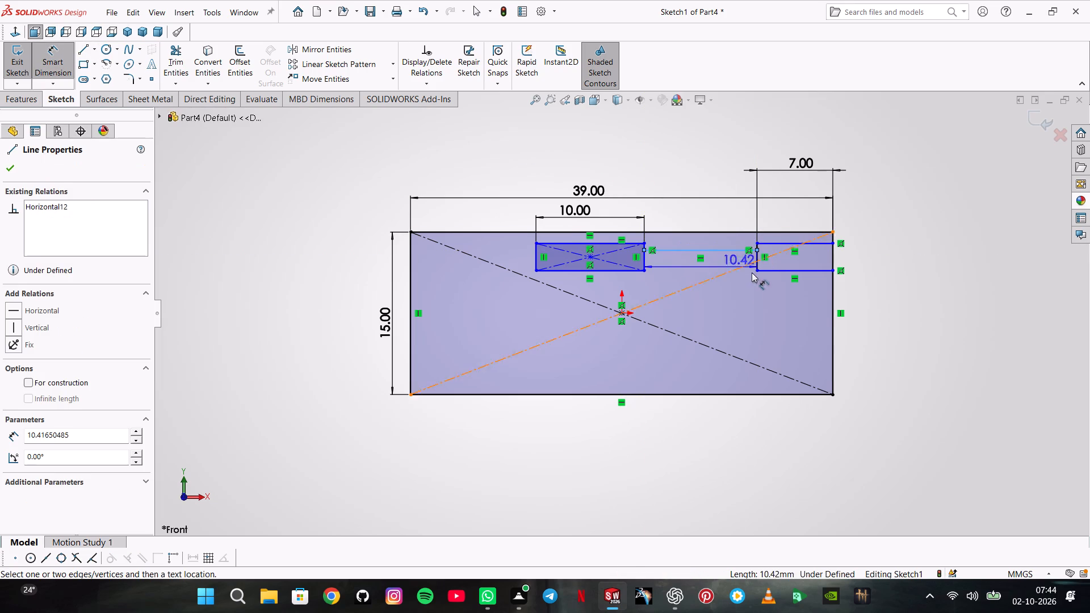
pyautogui.click(779, 271)
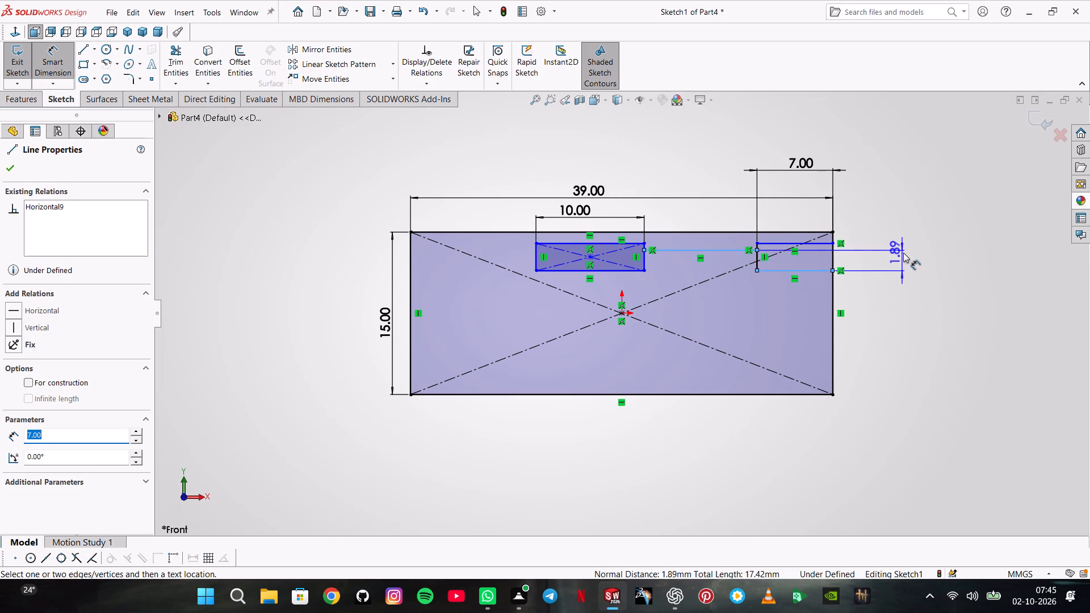
pyautogui.click(903, 253)
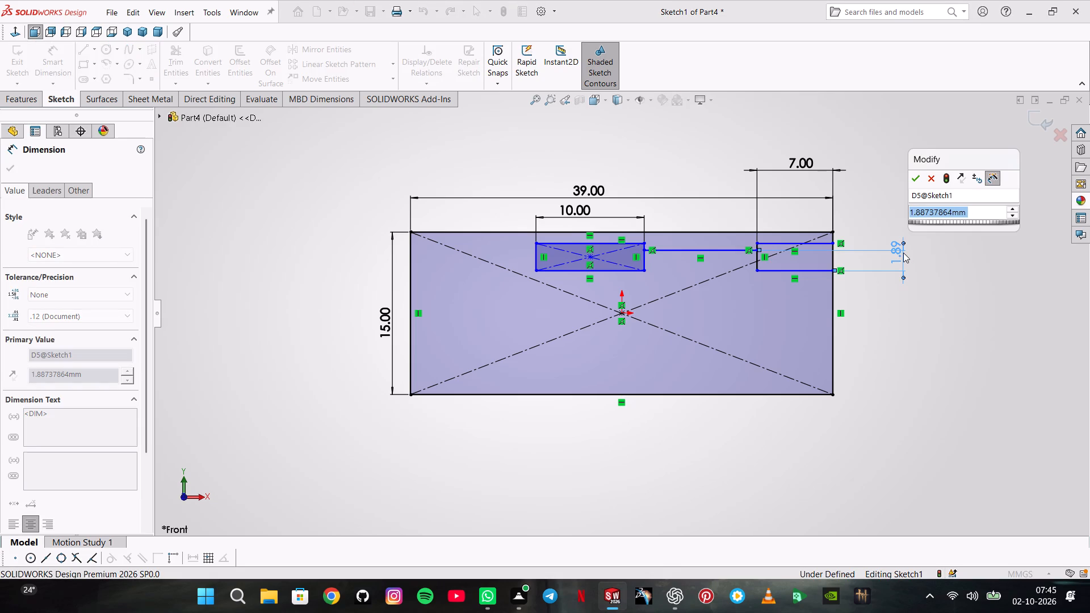
pyautogui.press('2')
pyautogui.press('Return')
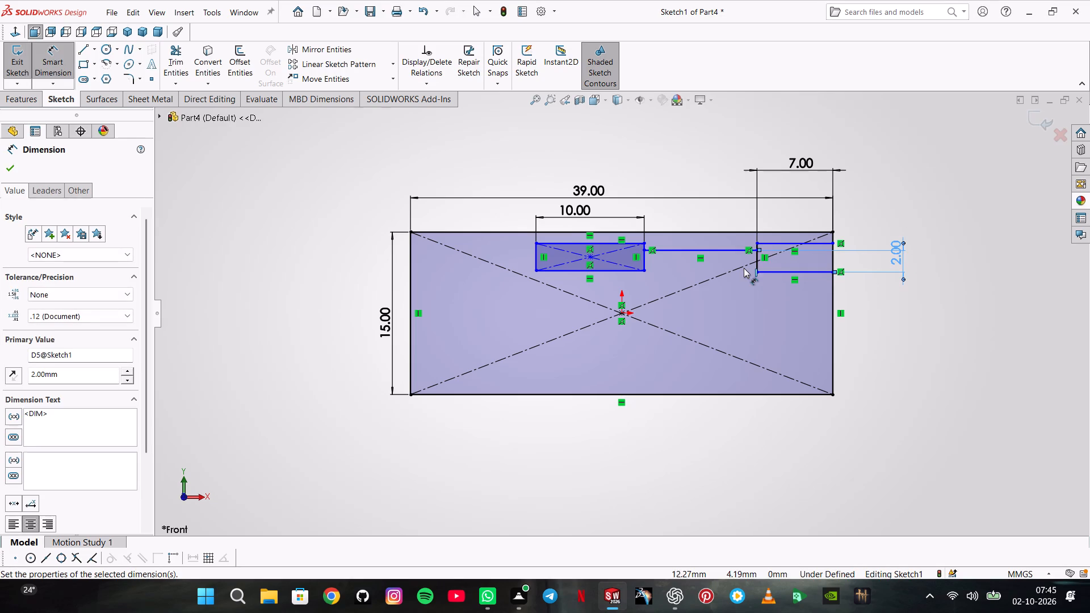
# Dimension the distance between the connecting line and the small inner rectangle's bottom edge as 2 mm.
pyautogui.click(735, 247)
pyautogui.click(630, 272)
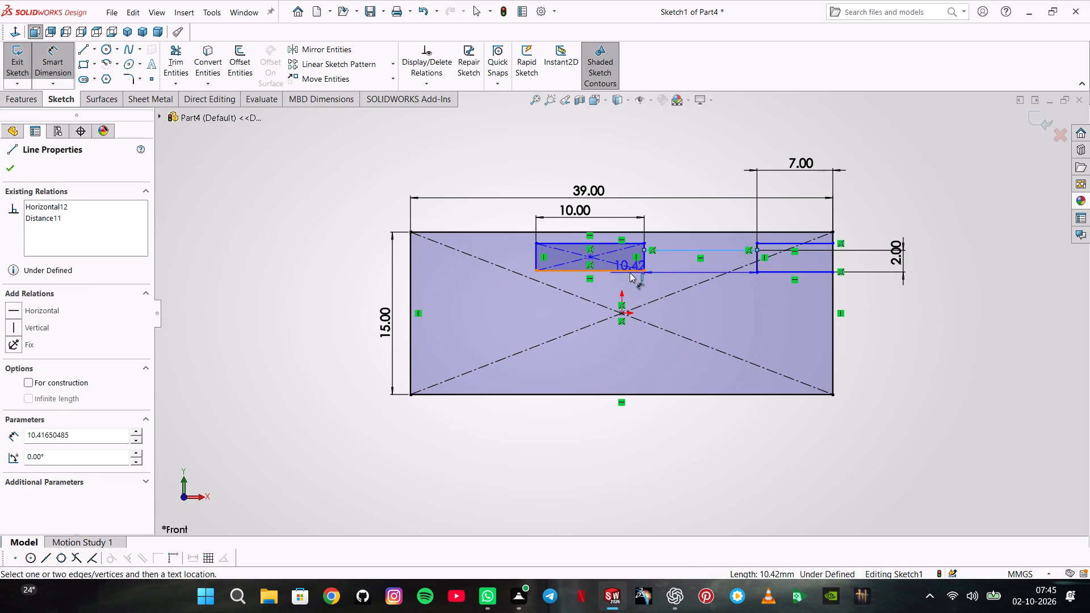
pyautogui.click(922, 255)
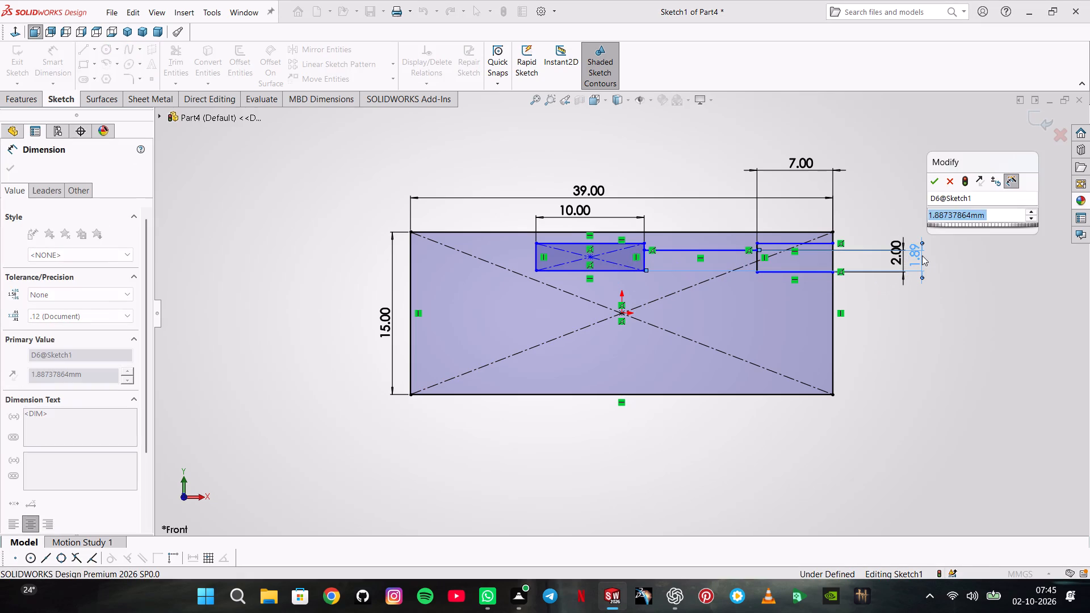
pyautogui.press('2')
pyautogui.press('Return')
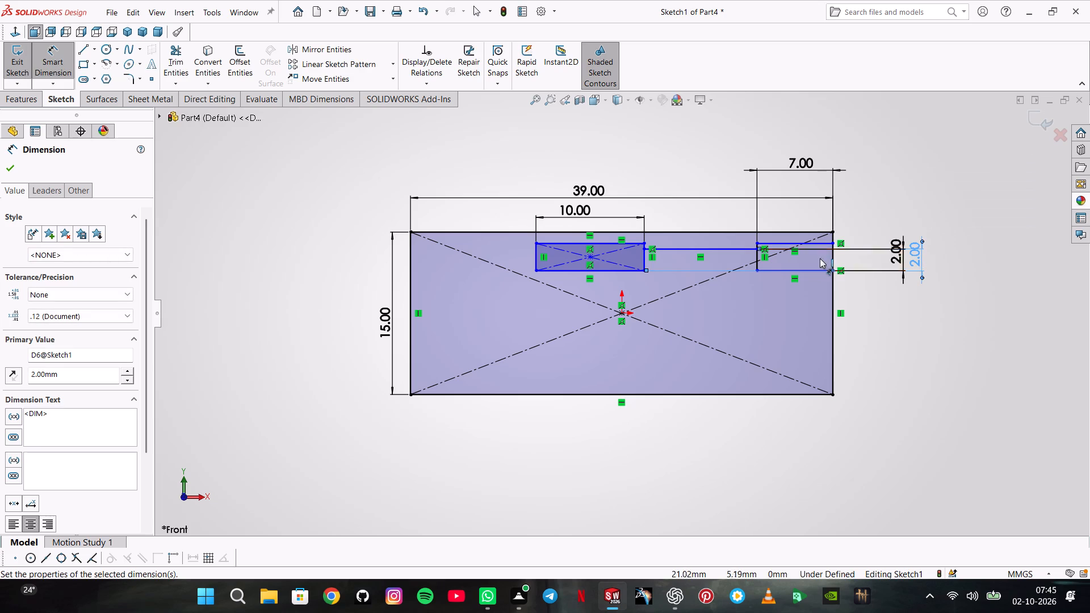
# Dimension the distance from the connecting line to the outer rectangle's bottom edge as 13 mm.
pyautogui.click(734, 250)
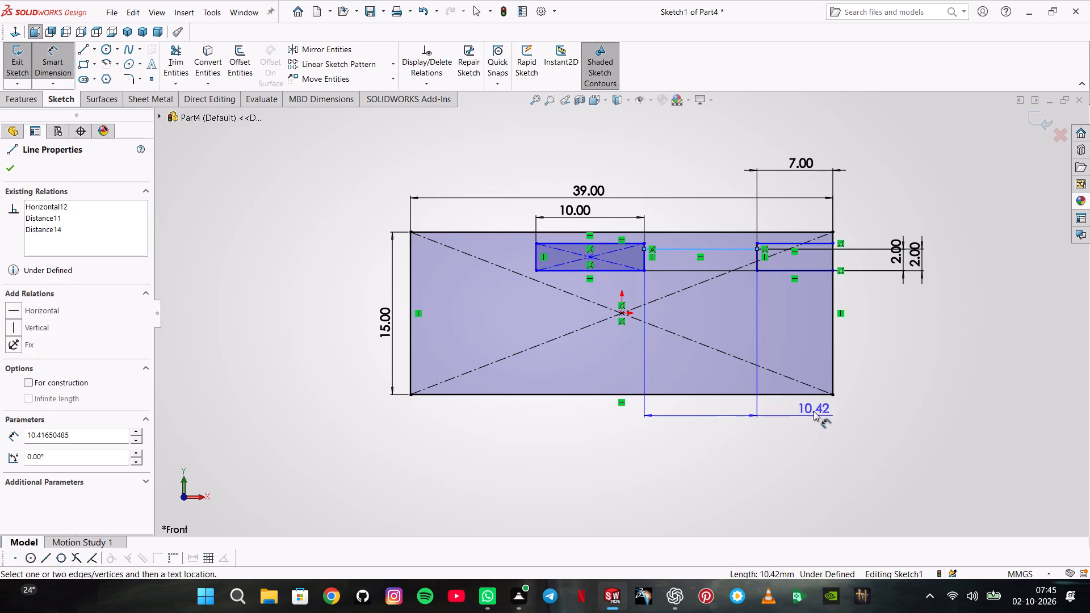
pyautogui.click(814, 398)
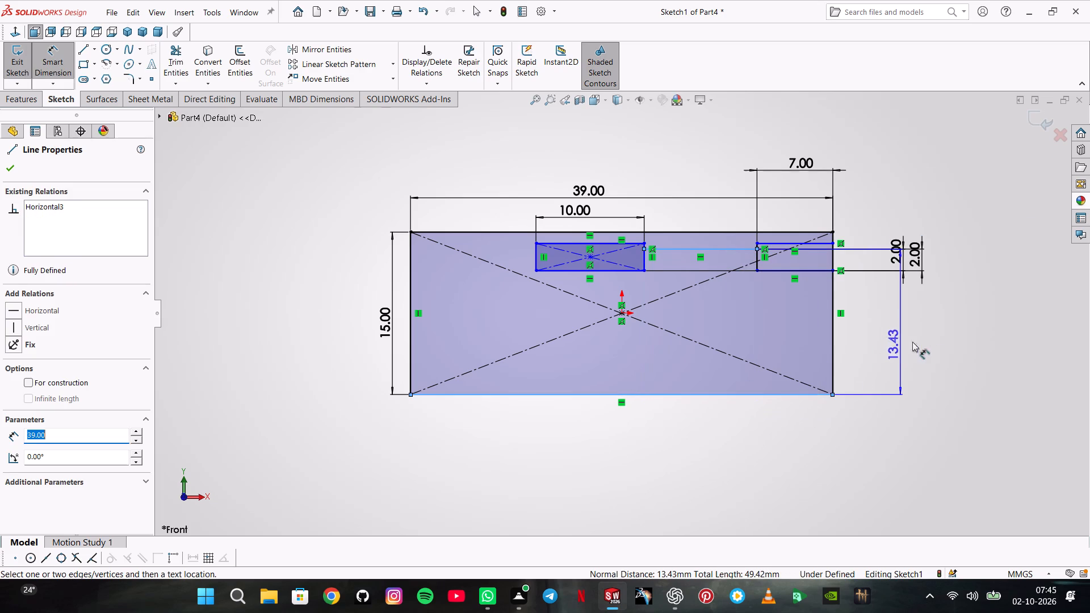
pyautogui.click(961, 337)
pyautogui.press('1')
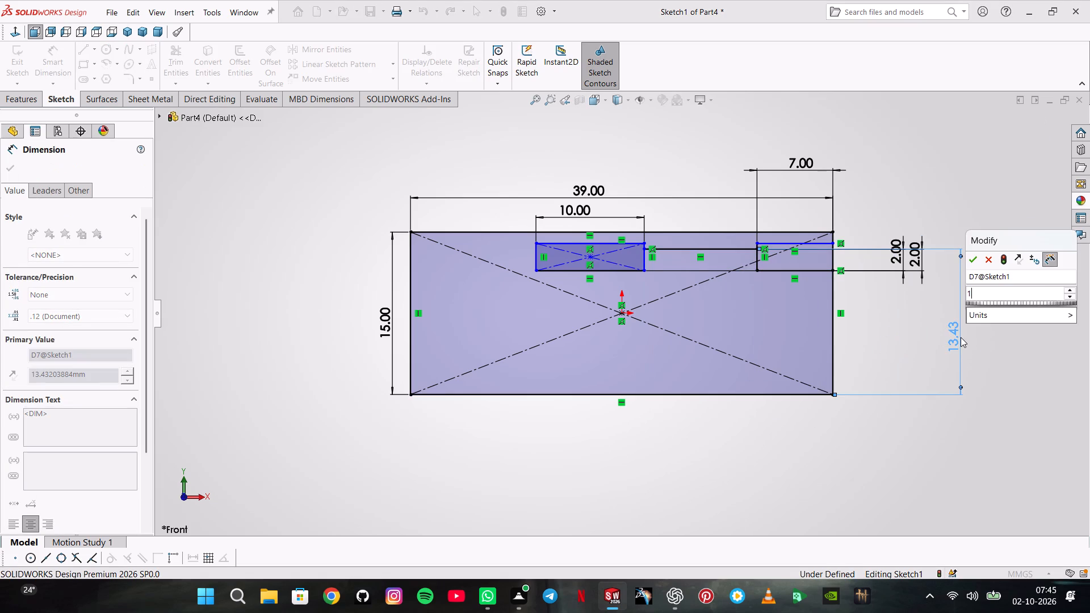
pyautogui.press('3')
pyautogui.press('Return')
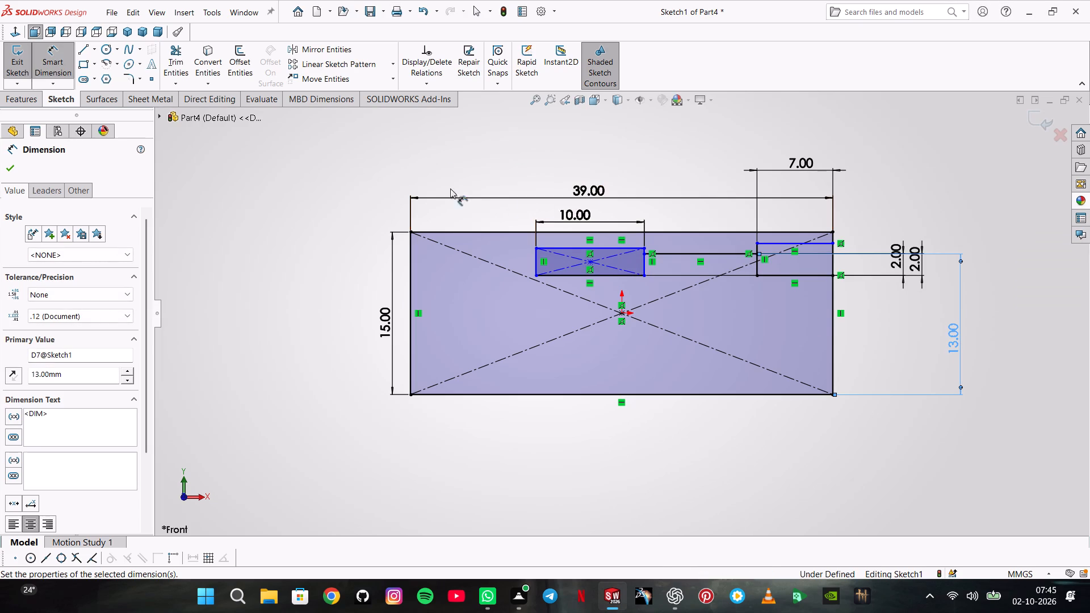
# Trim away the small inner rectangle's top edge and the part of its right side above the connecting line.
pyautogui.click(167, 56)
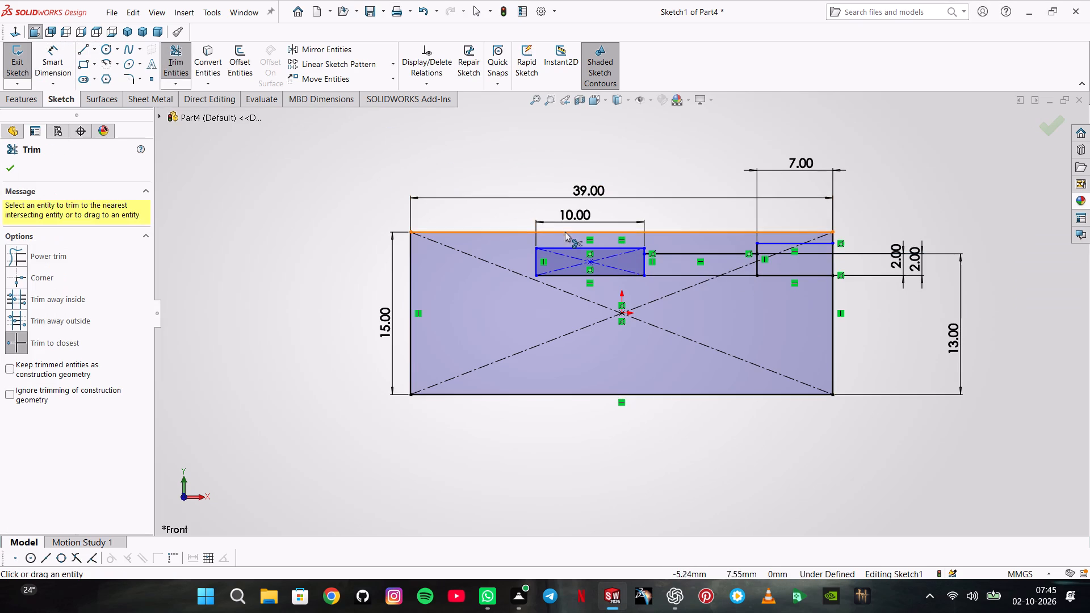
pyautogui.click(593, 246)
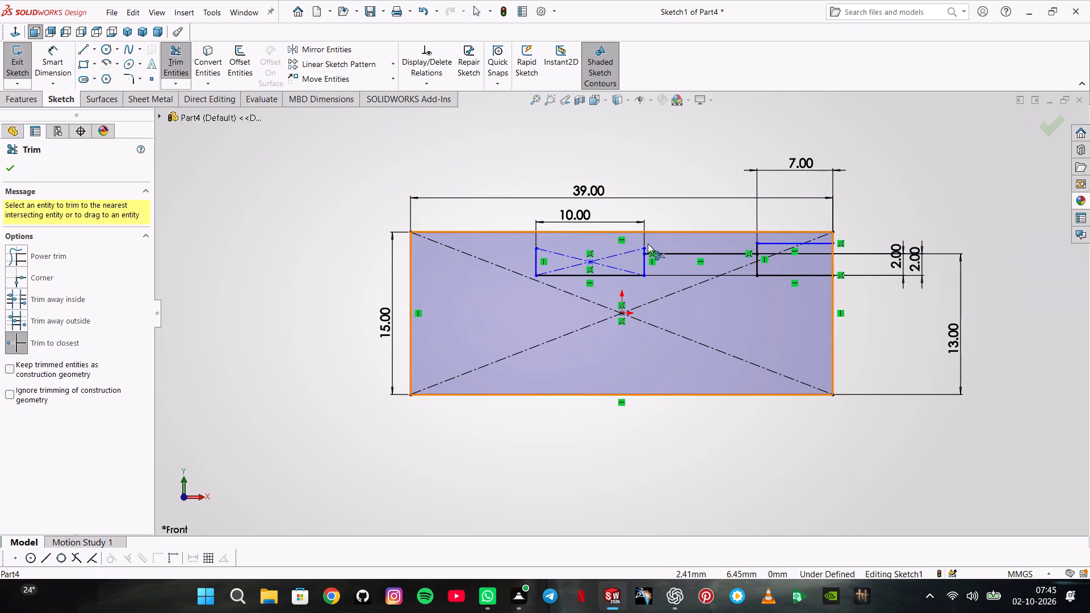
pyautogui.scroll(-5, 648, 243)
pyautogui.click(626, 285)
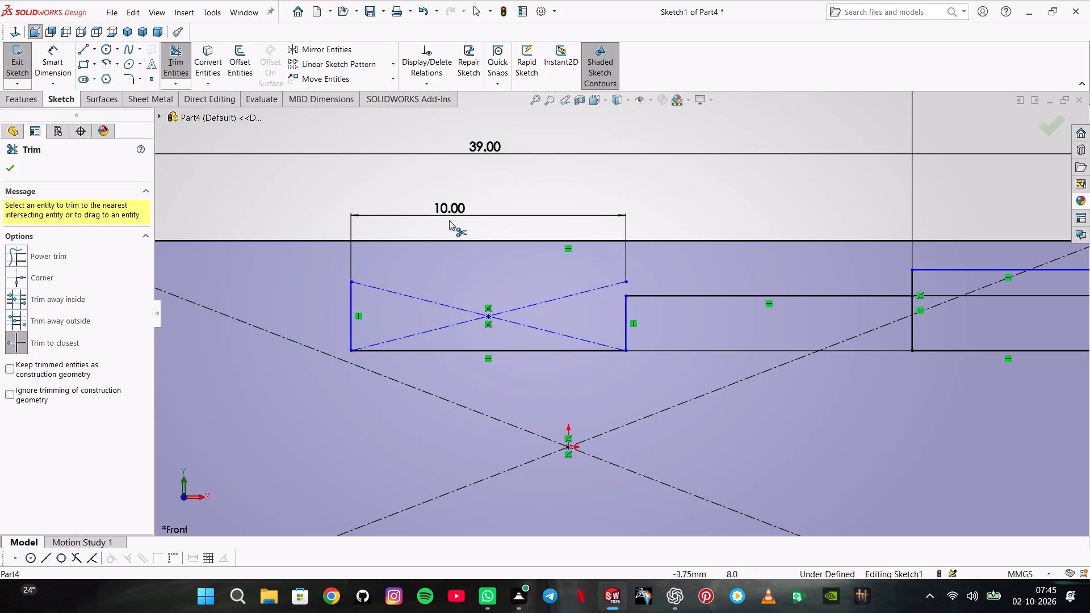
pyautogui.press('Escape')
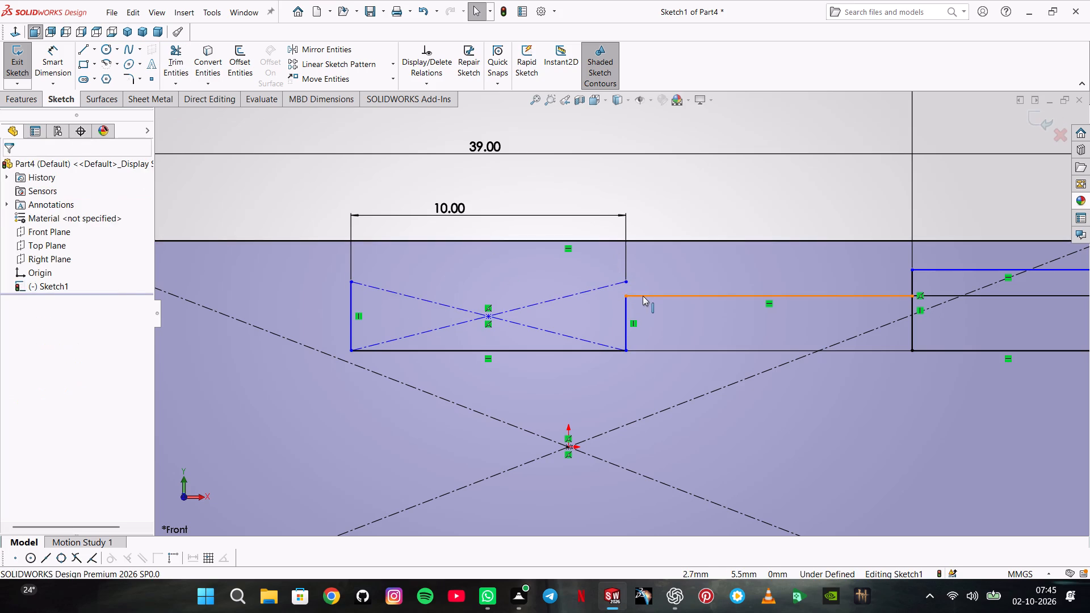
# Add a length dimension to the connecting line between the two small rectangles.
pyautogui.click(643, 296)
pyautogui.click(626, 292)
pyautogui.press('Escape')
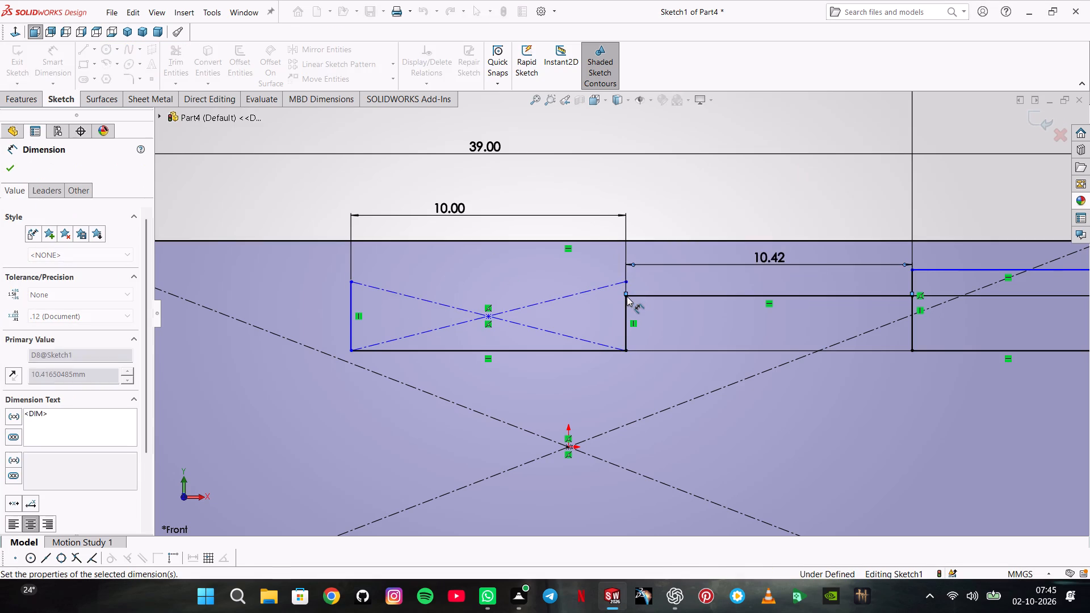
pyautogui.click(626, 294)
pyautogui.press('Escape')
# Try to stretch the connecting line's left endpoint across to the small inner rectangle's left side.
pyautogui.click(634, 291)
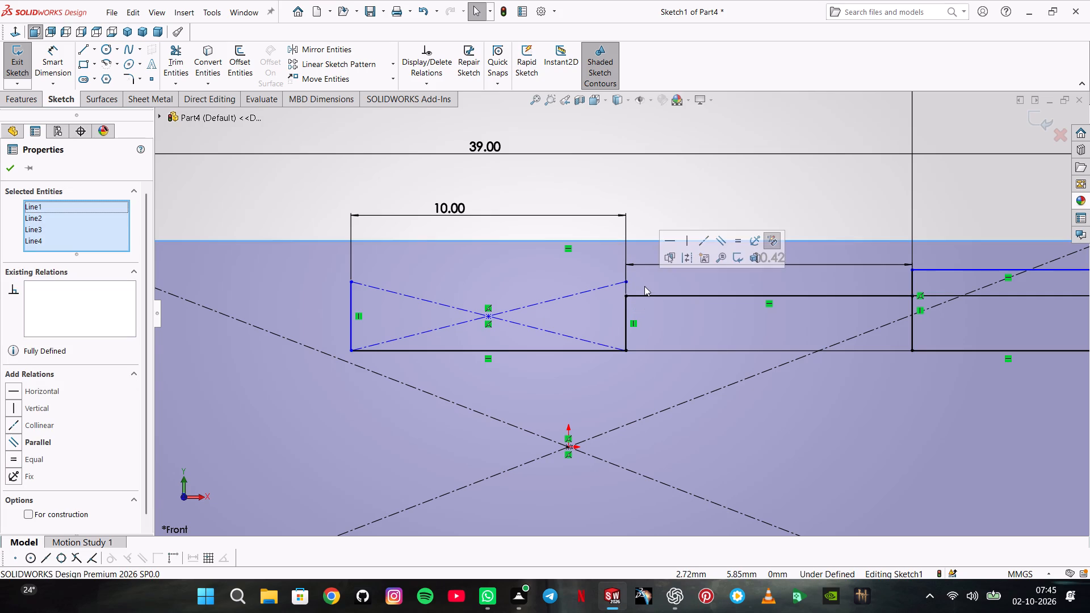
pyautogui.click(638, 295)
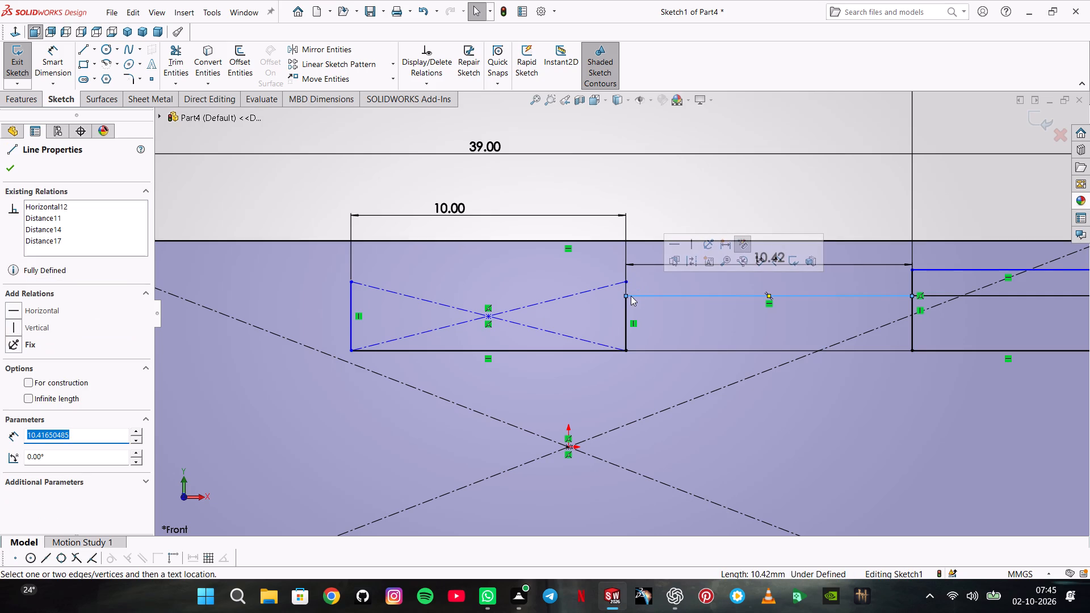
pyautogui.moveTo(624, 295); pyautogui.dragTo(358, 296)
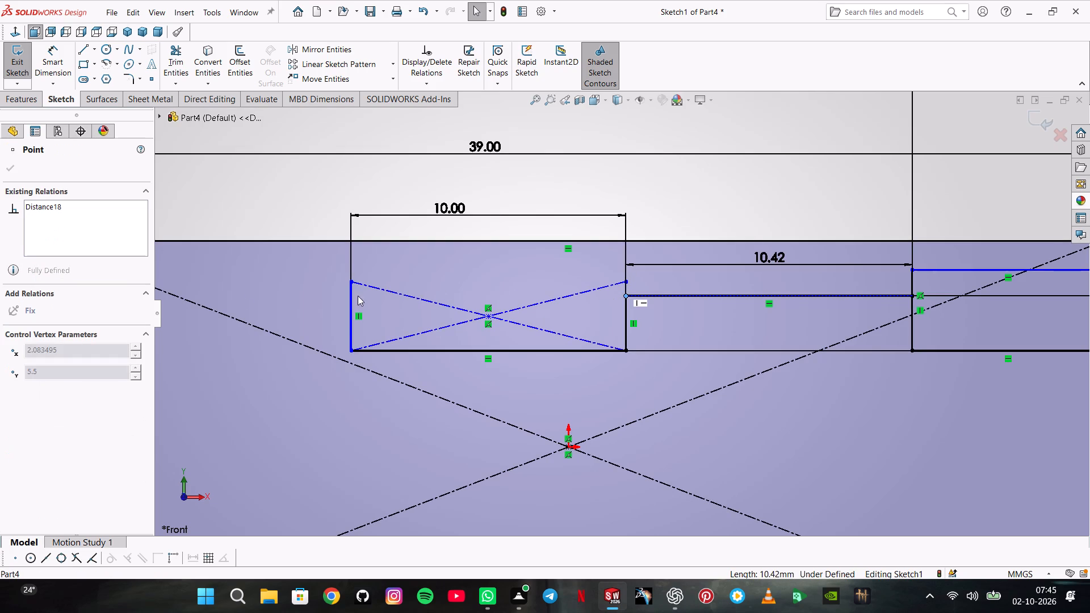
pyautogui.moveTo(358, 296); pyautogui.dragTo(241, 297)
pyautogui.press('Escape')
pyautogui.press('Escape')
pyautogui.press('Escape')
# Extend the connecting line leftward across the small inner rectangle until it meets its left side.
pyautogui.click(200, 82)
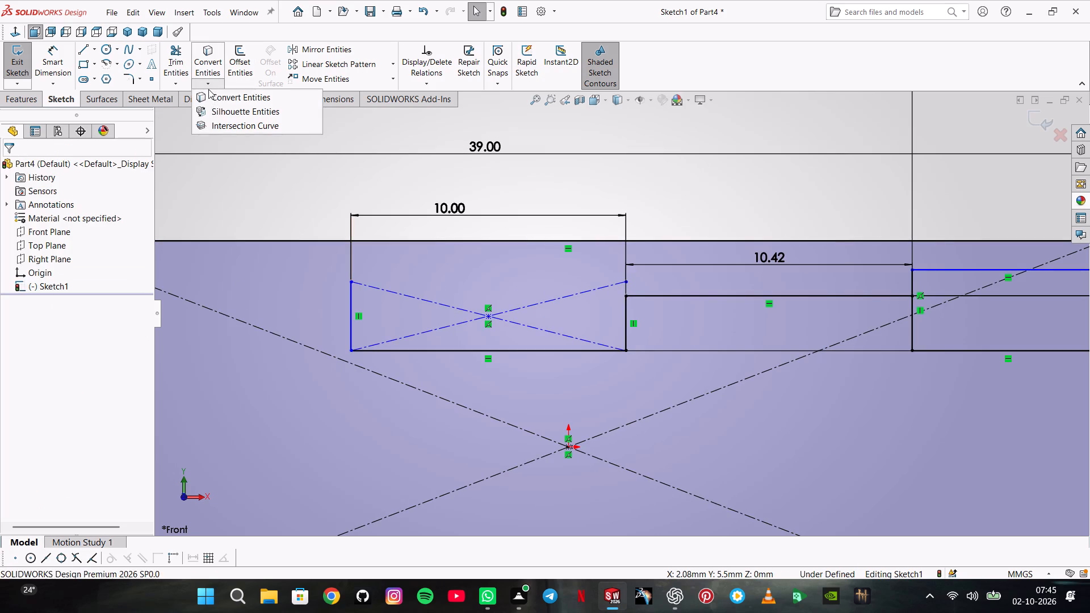
pyautogui.click(182, 85)
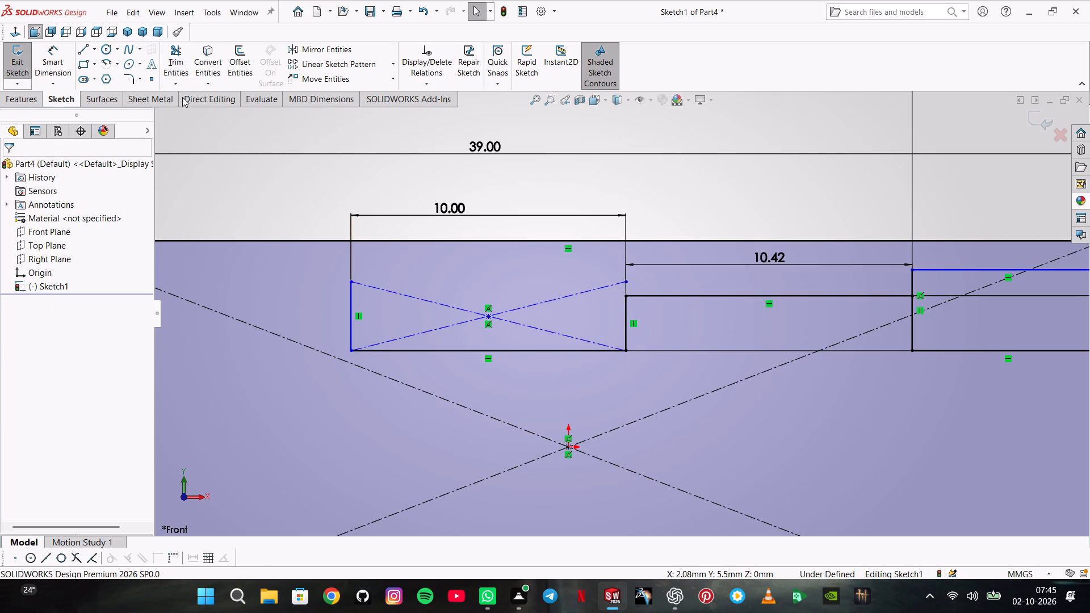
pyautogui.click(181, 86)
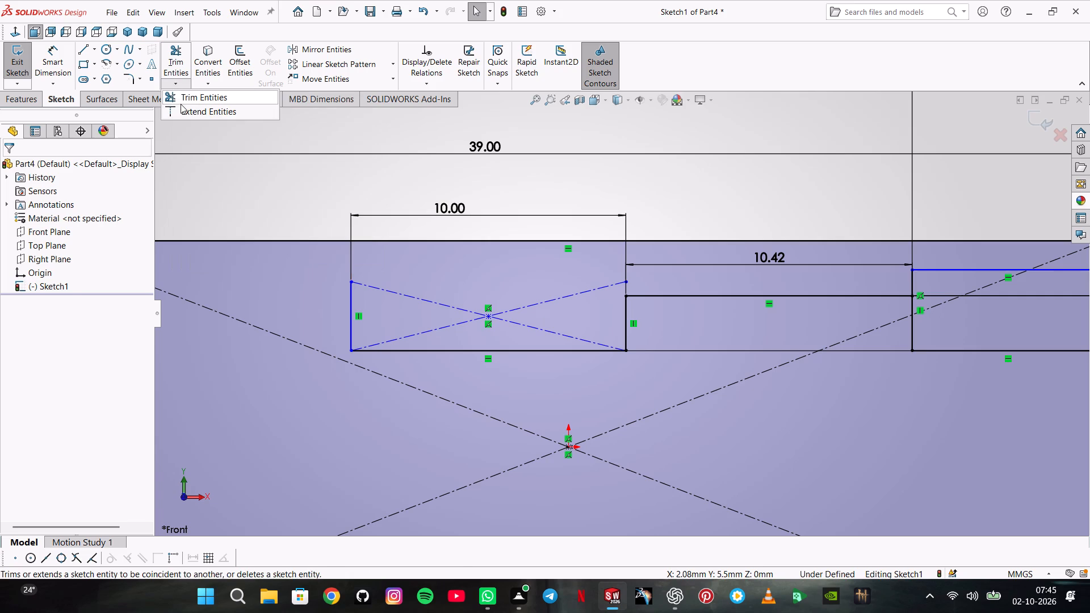
pyautogui.click(181, 104)
pyautogui.click(185, 86)
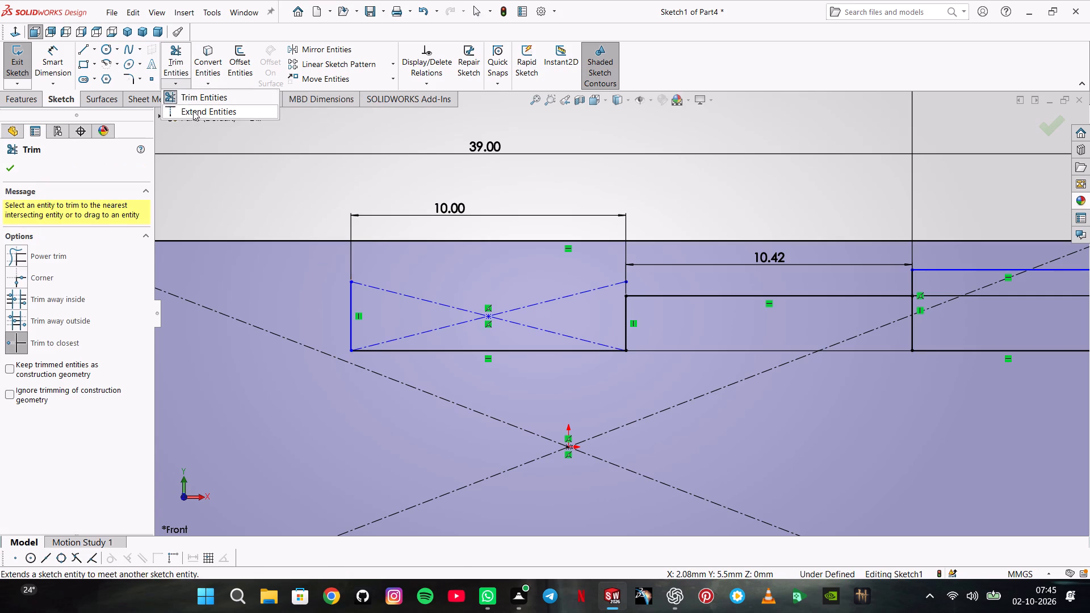
pyautogui.click(193, 111)
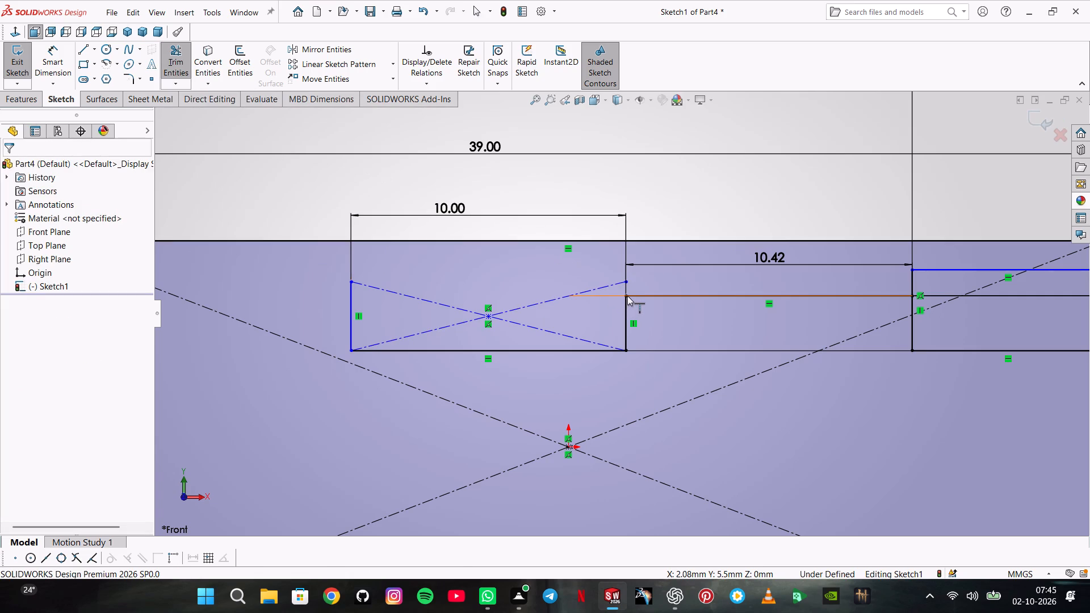
pyautogui.click(627, 296)
pyautogui.click(570, 296)
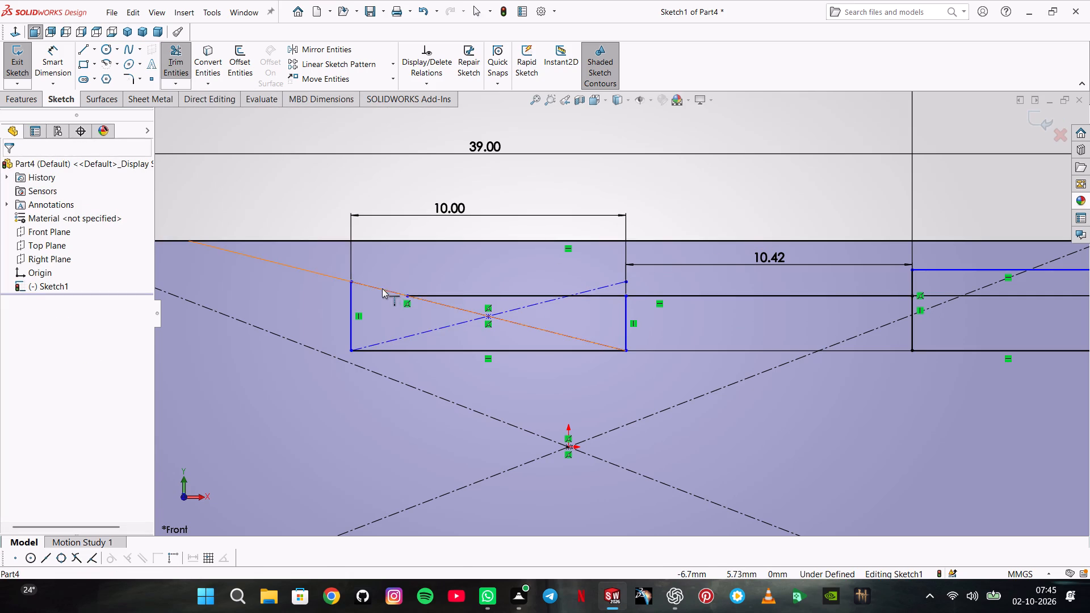
pyautogui.click(405, 295)
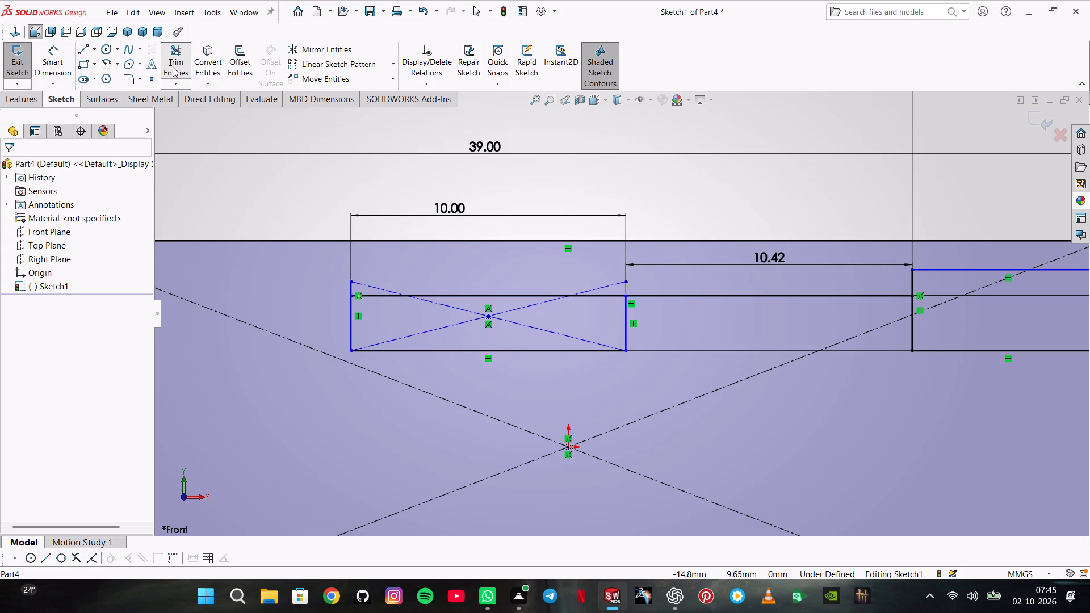
# Trim the inner rectangle's left side and falling diagonal above the extended line, accepting deletion of the associated 10 mm dimension.
pyautogui.click(173, 67)
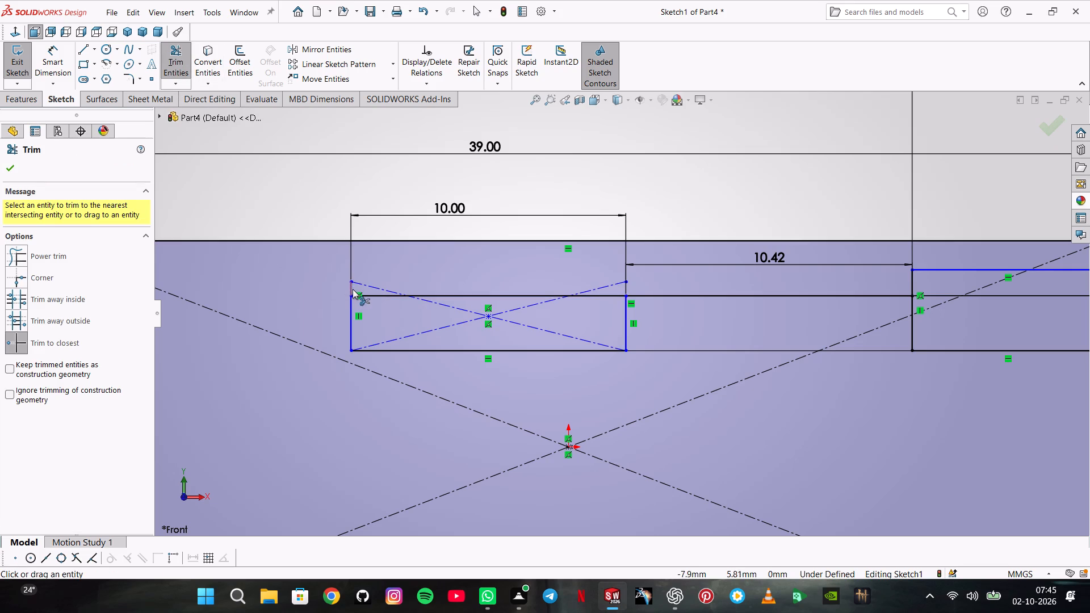
pyautogui.click(353, 289)
pyautogui.click(363, 282)
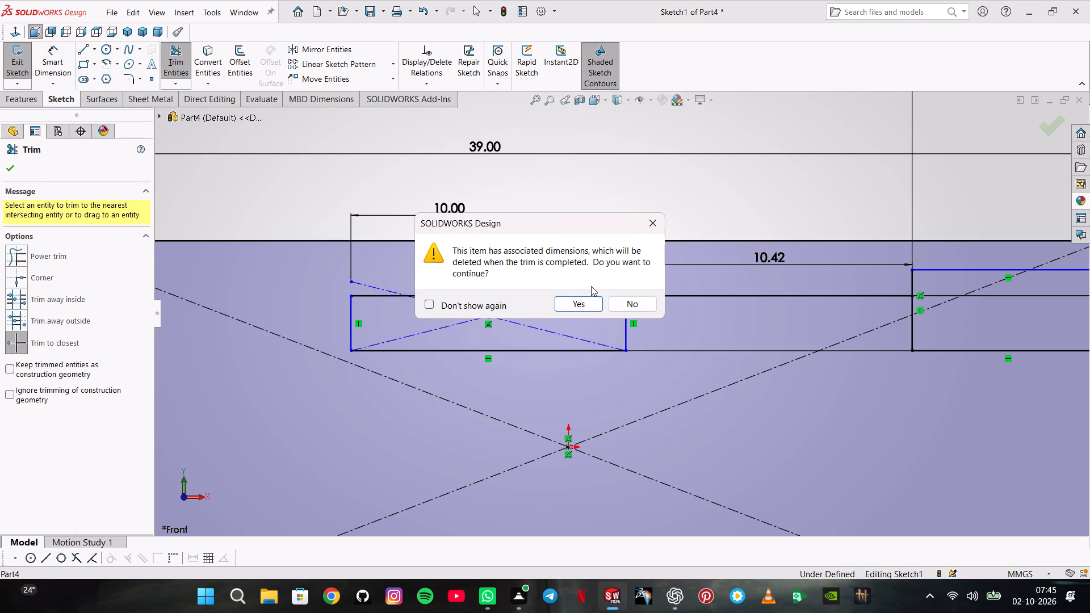
pyautogui.click(582, 298)
# Shorten the upper-left end of the small inner rectangle's falling diagonal with Power Trim.
pyautogui.click(54, 251)
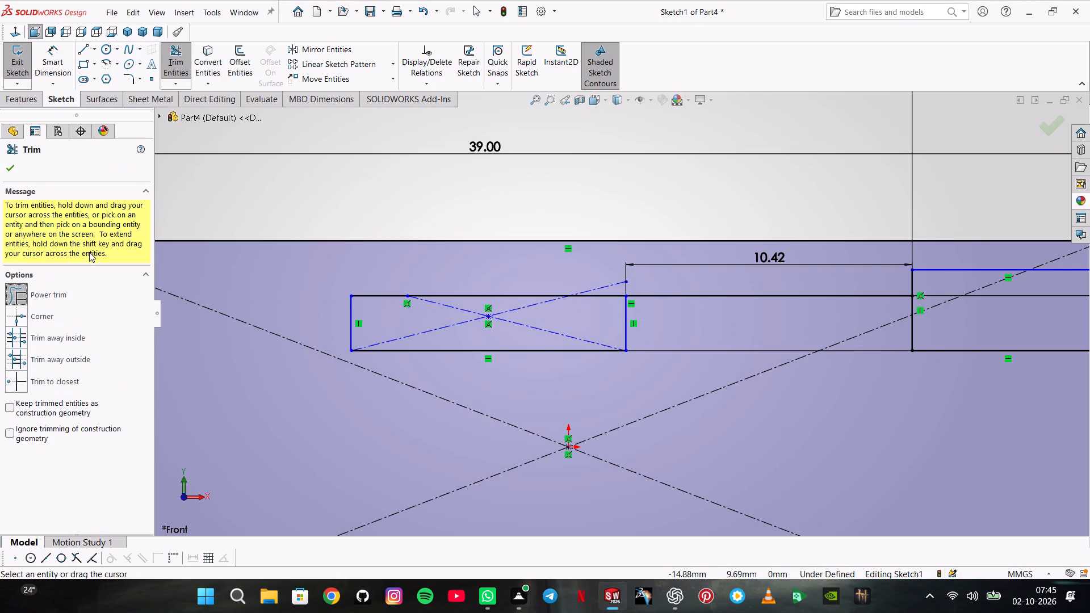
pyautogui.moveTo(513, 326); pyautogui.dragTo(515, 315)
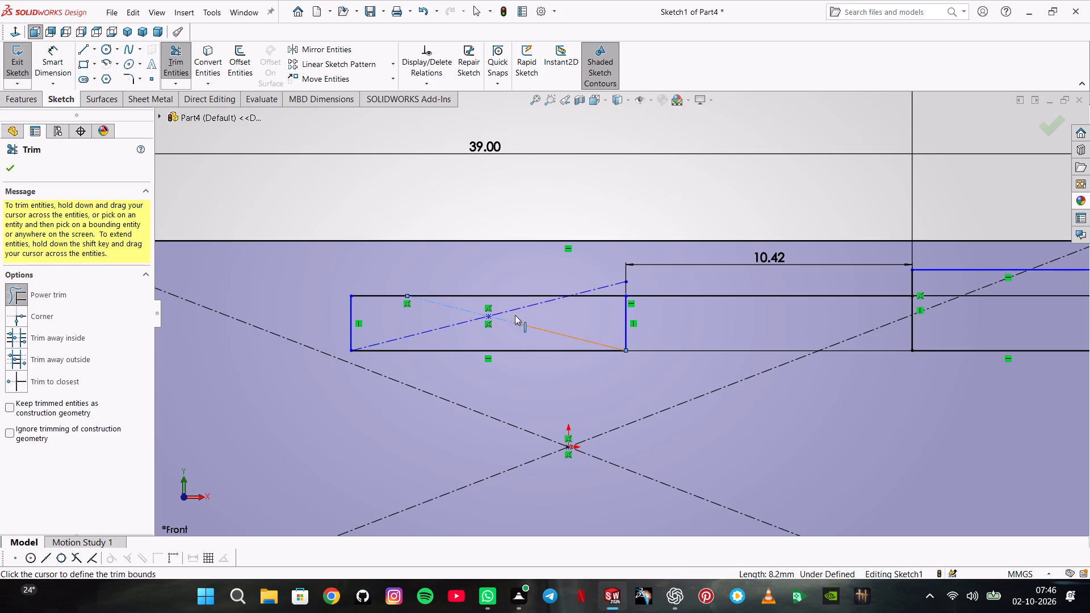
pyautogui.moveTo(515, 315); pyautogui.dragTo(447, 296)
pyautogui.click(447, 292)
pyautogui.moveTo(447, 259); pyautogui.dragTo(448, 258)
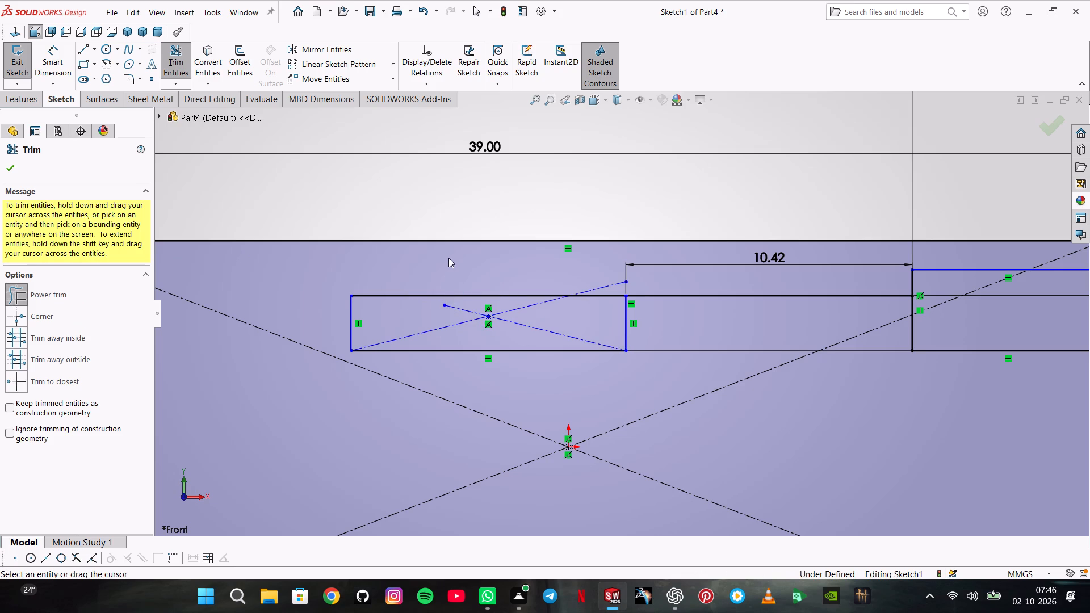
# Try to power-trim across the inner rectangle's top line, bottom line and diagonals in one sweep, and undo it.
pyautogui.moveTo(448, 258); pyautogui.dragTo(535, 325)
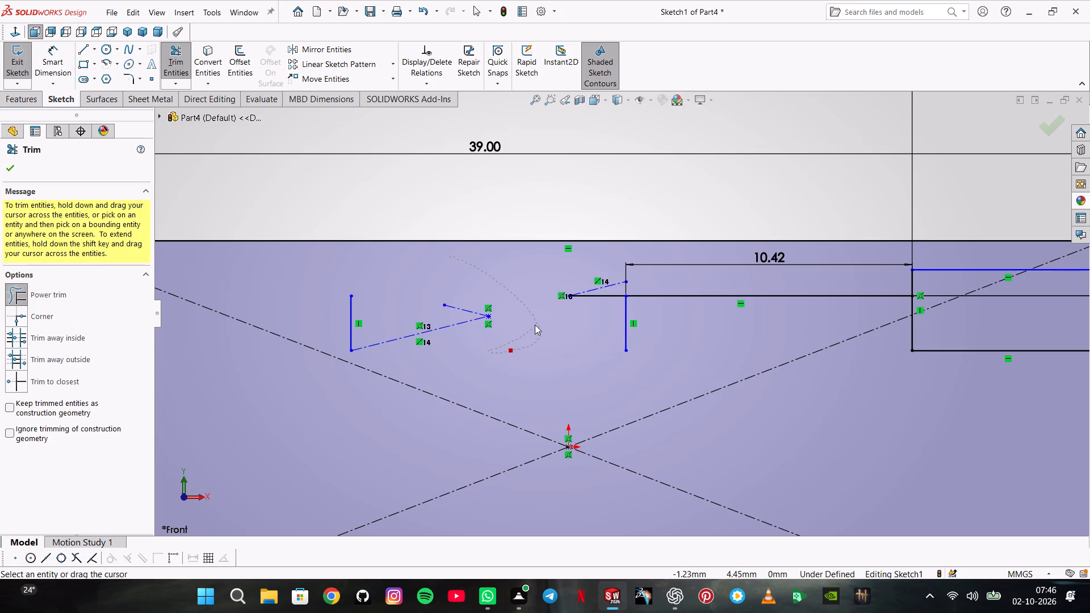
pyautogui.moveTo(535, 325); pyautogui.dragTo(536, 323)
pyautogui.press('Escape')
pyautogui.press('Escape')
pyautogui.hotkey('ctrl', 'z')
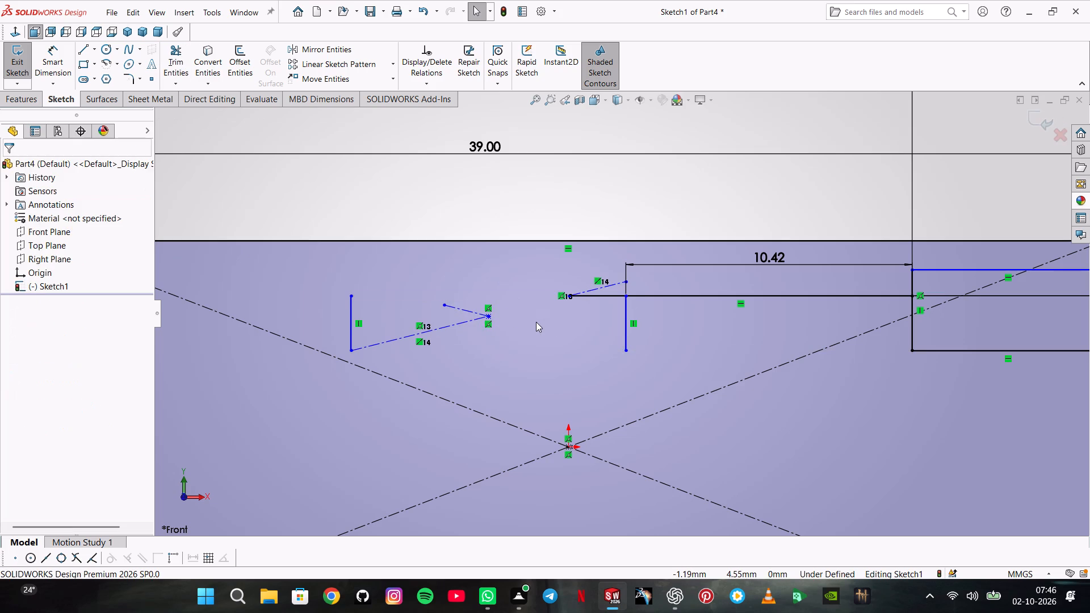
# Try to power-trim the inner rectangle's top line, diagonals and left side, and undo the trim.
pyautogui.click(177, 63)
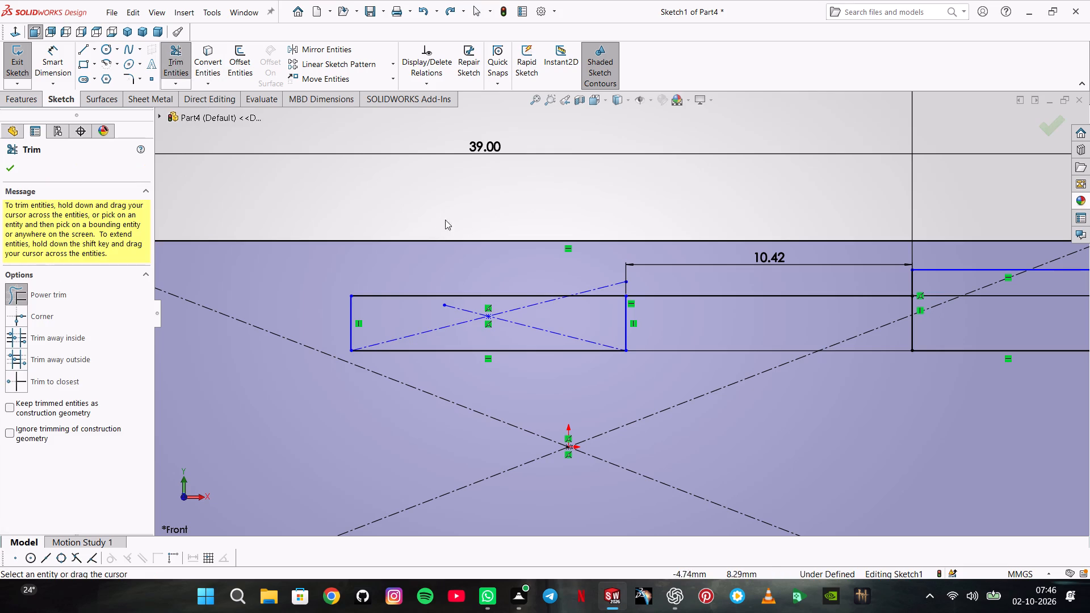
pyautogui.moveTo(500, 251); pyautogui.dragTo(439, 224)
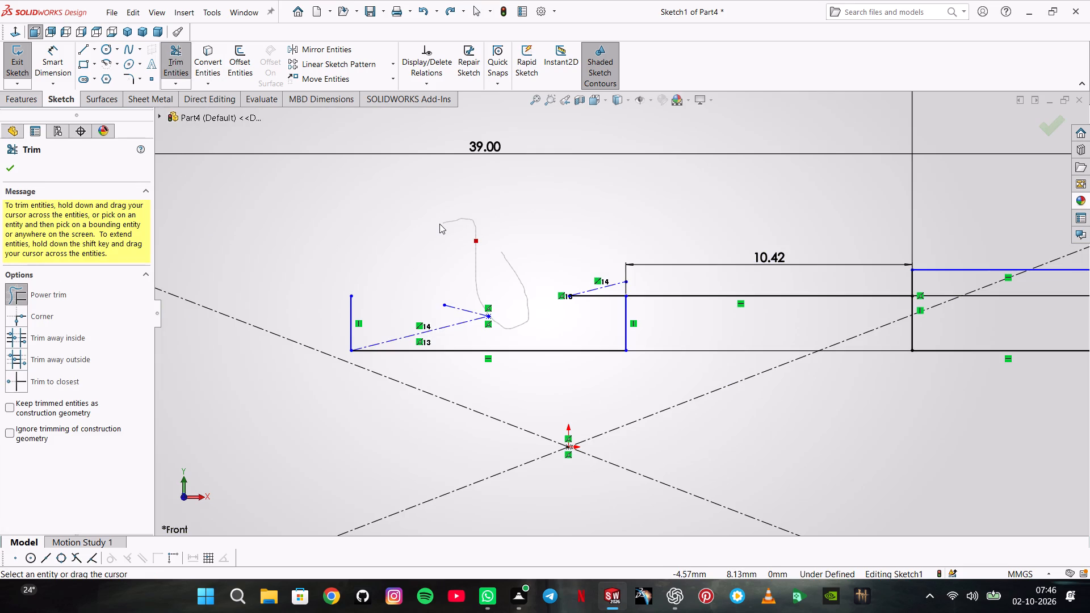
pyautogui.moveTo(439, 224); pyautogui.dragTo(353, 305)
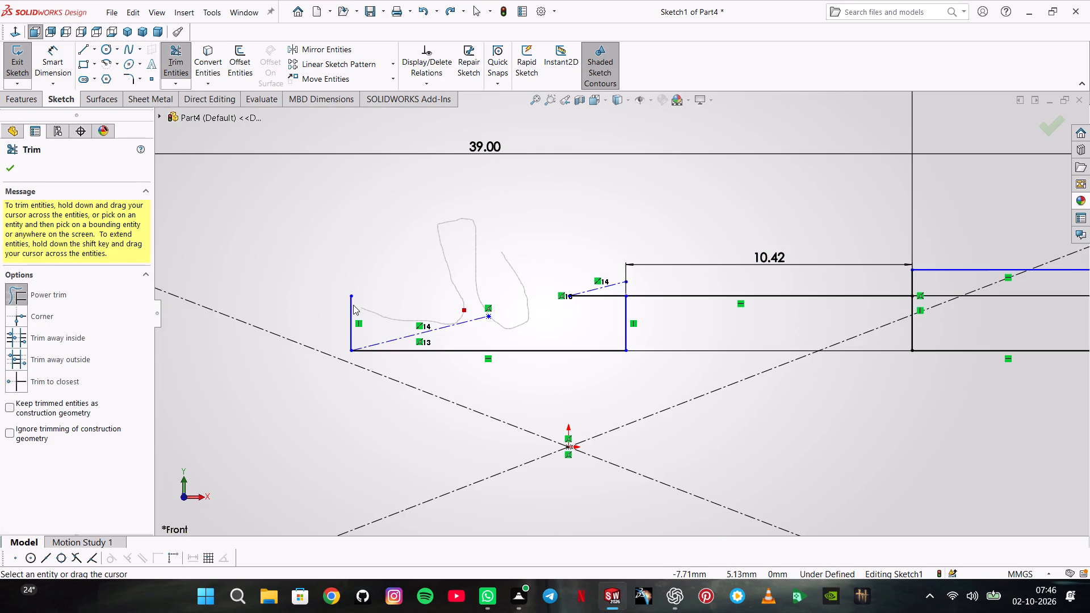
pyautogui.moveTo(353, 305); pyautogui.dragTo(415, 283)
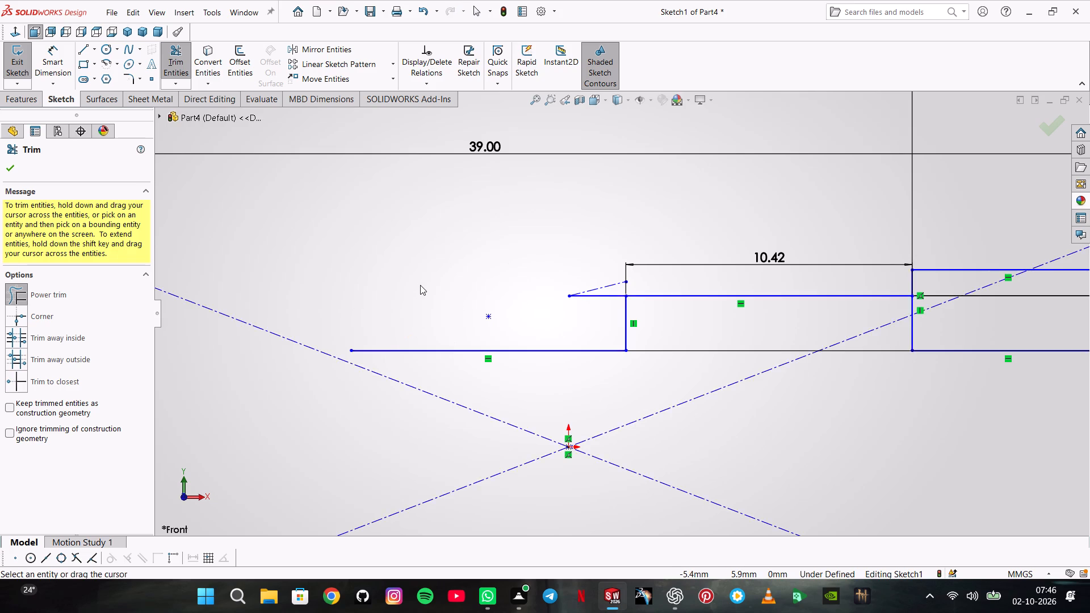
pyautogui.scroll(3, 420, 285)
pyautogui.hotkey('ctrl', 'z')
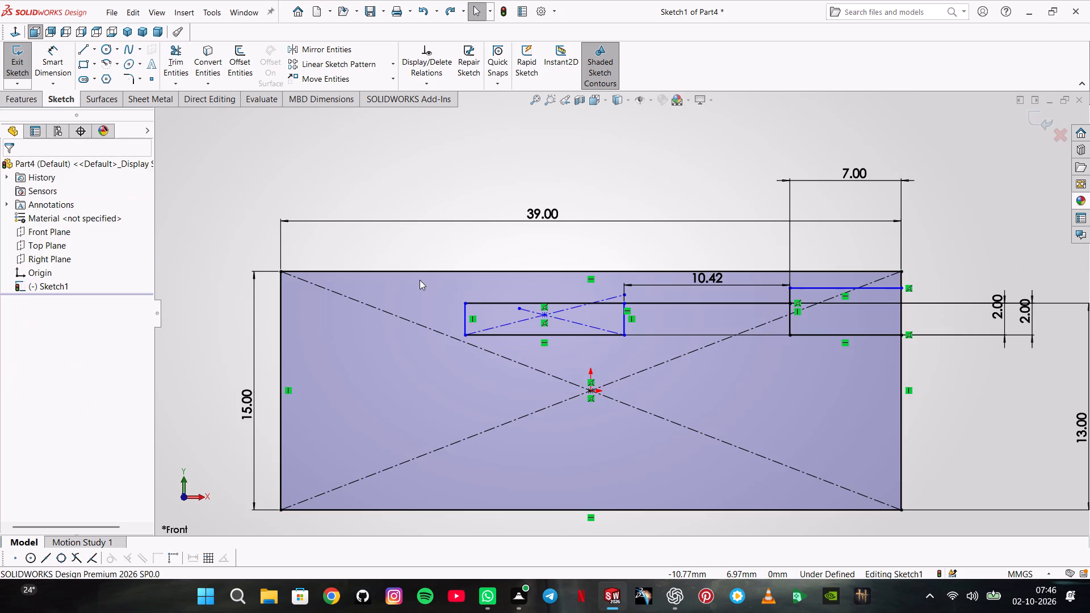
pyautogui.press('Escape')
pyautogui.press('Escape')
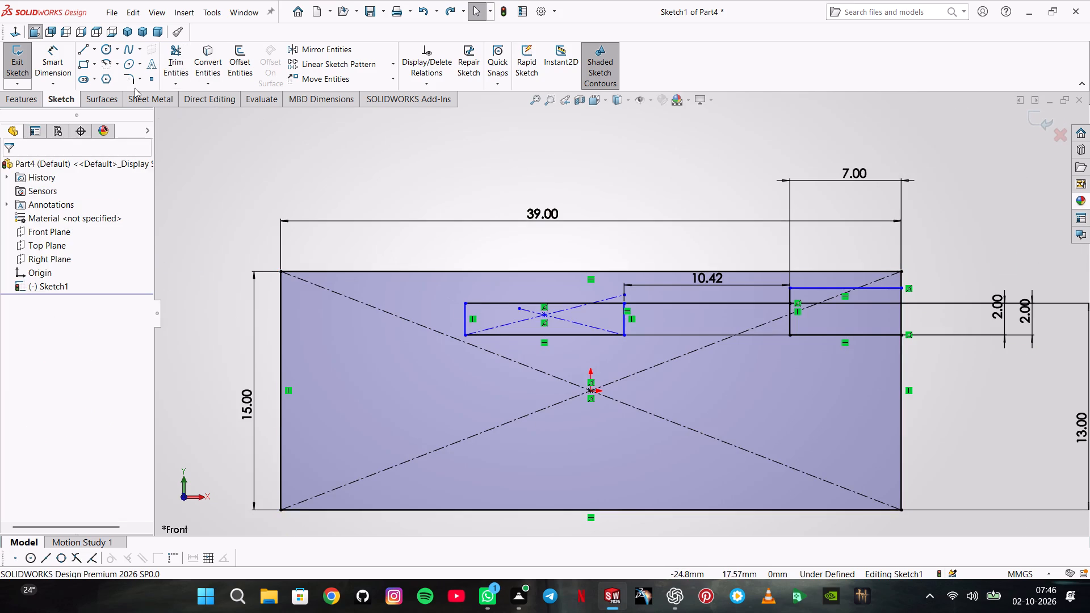
# Using Trim to closest without keeping construction geometry, remove the inner rectangle's diagonals and the line across its top.
pyautogui.click(178, 53)
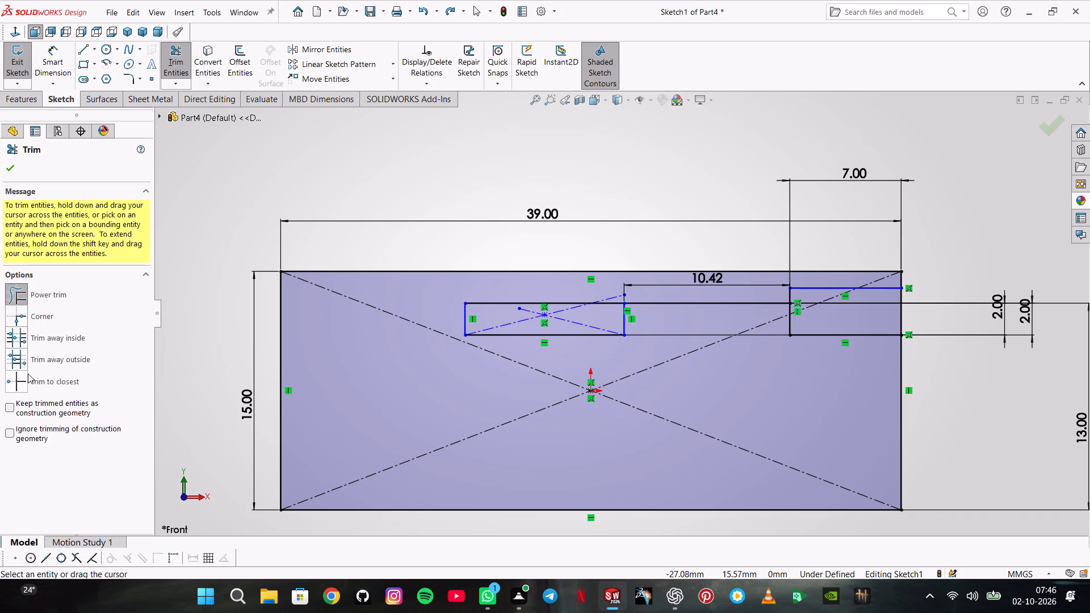
pyautogui.doubleClick(29, 374)
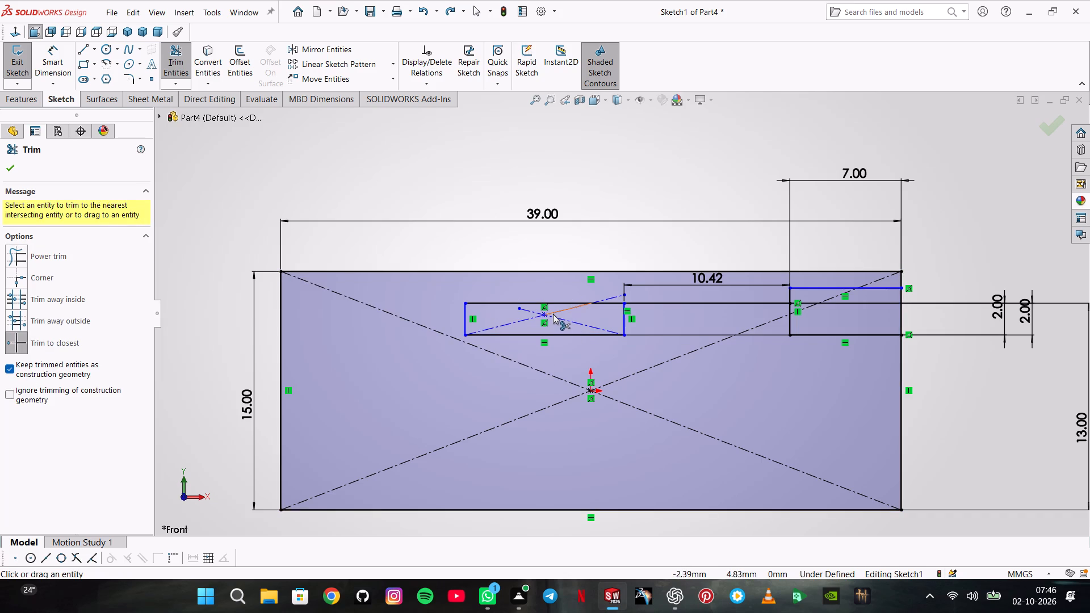
pyautogui.click(552, 314)
pyautogui.click(556, 318)
pyautogui.click(550, 310)
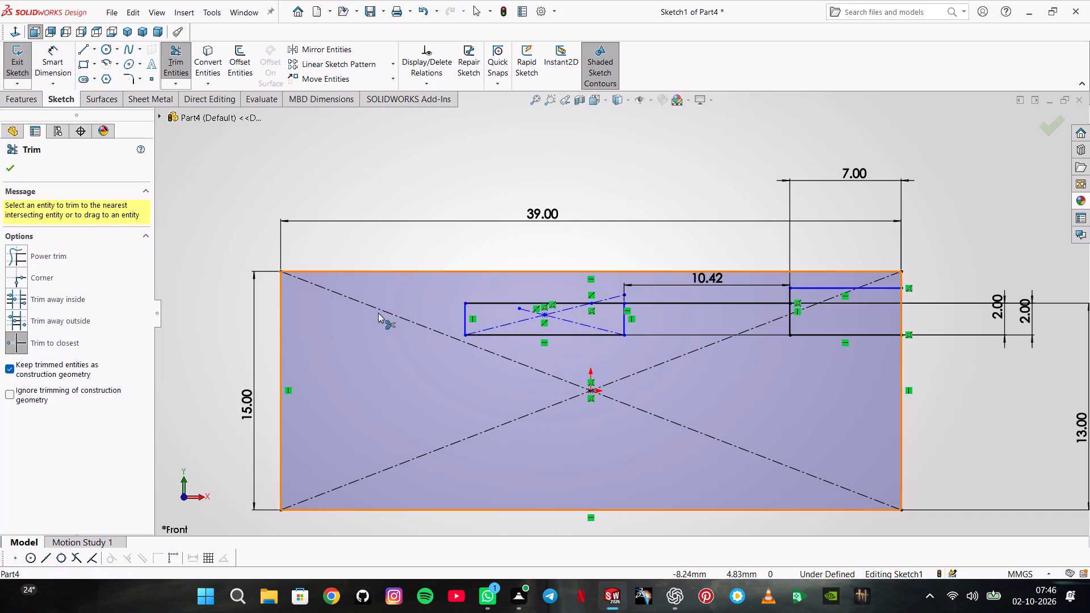
pyautogui.click(66, 375)
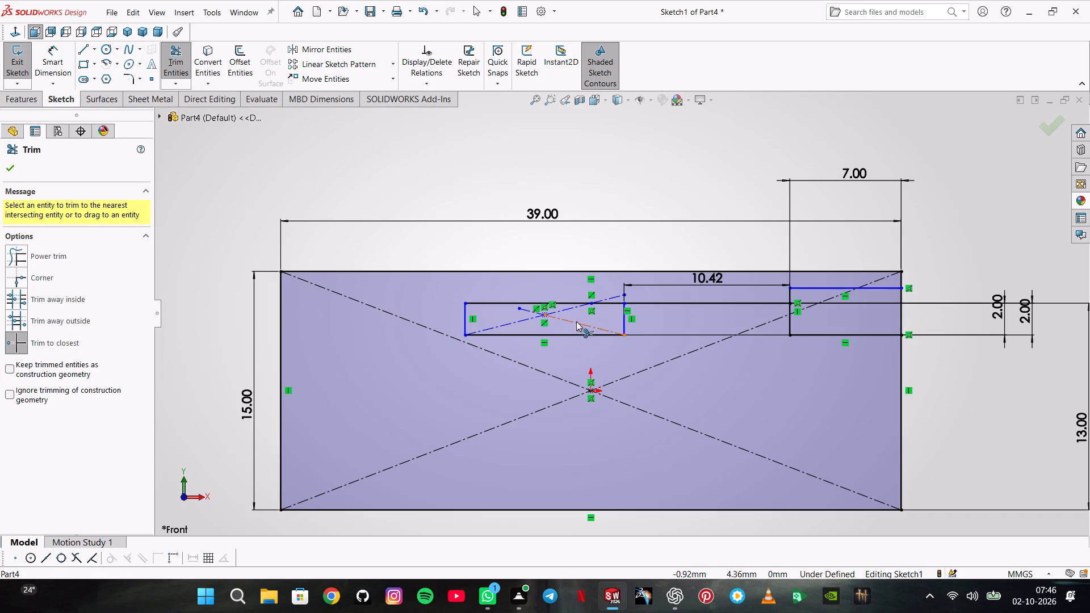
pyautogui.click(575, 322)
pyautogui.click(571, 309)
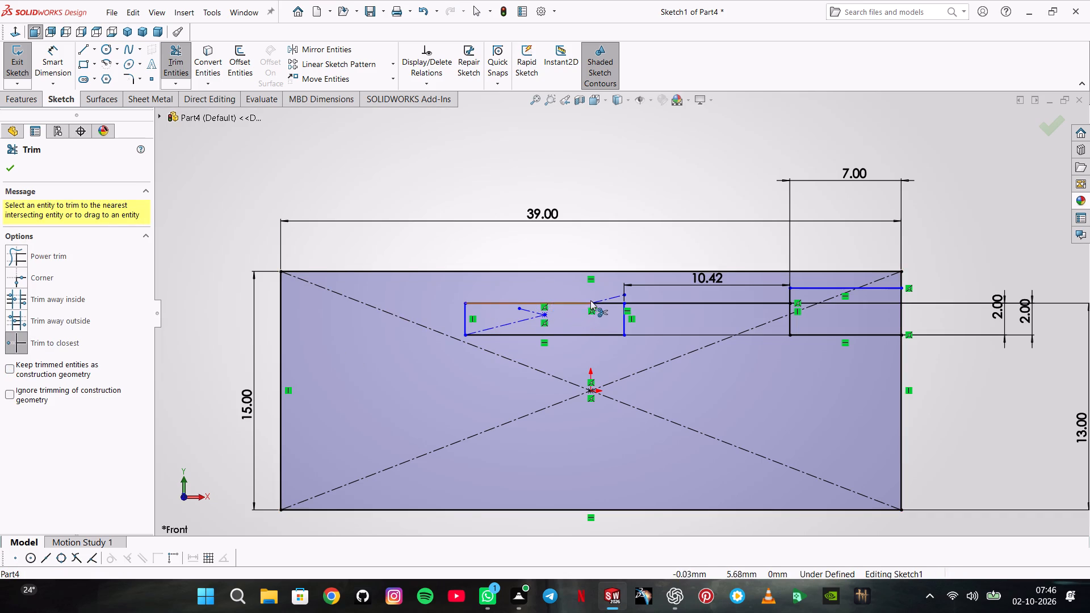
pyautogui.click(611, 299)
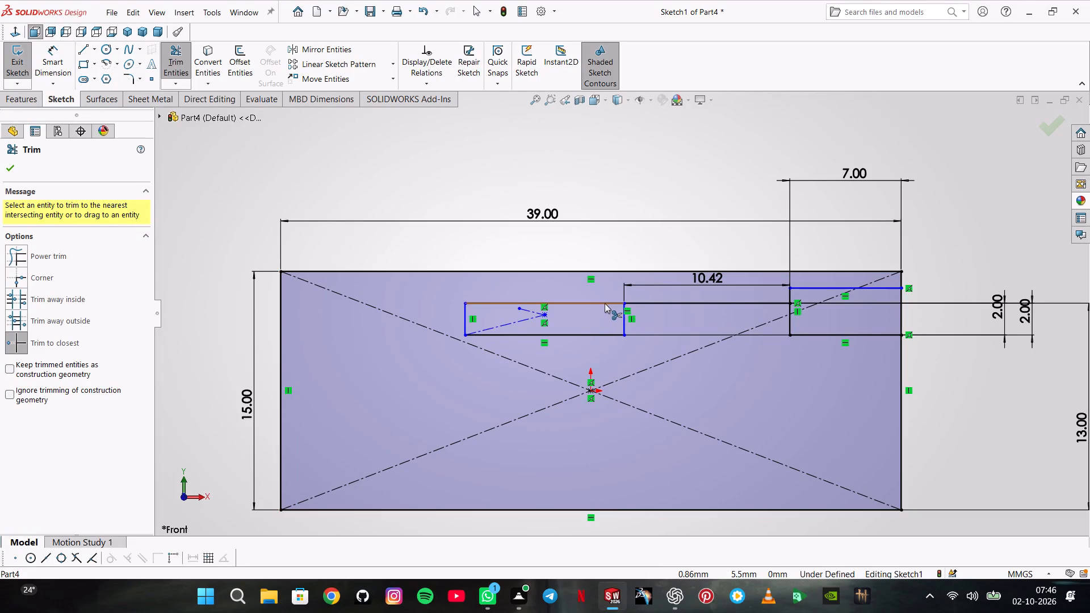
pyautogui.click(605, 303)
pyautogui.click(527, 311)
pyautogui.click(528, 316)
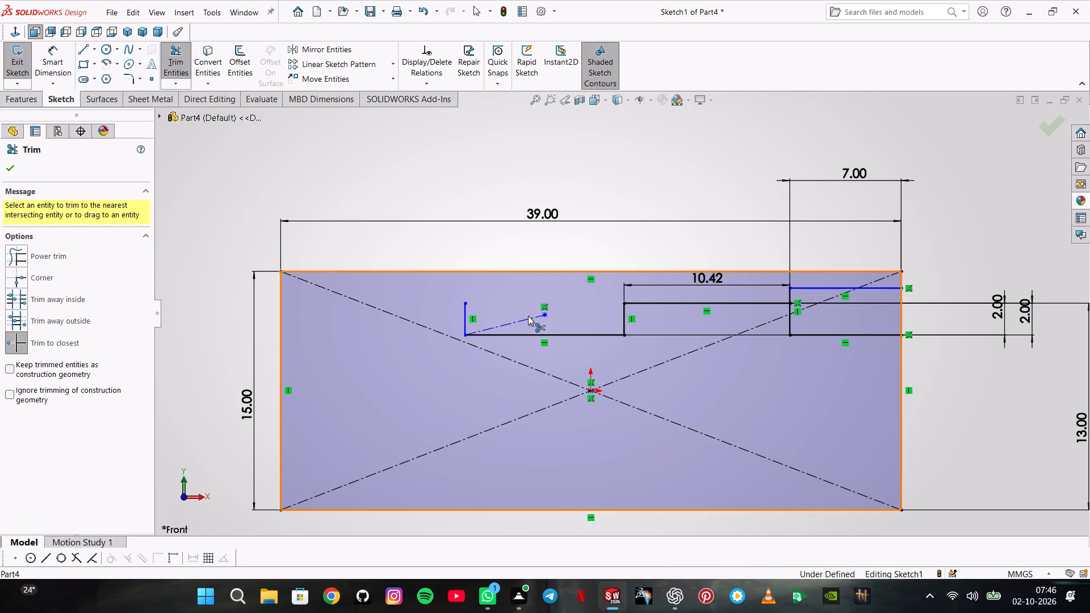
pyautogui.click(526, 322)
pyautogui.press('Escape')
# Make the upper endpoint of the notch's left side coincident with the outer rectangle's top edge.
pyautogui.click(464, 303)
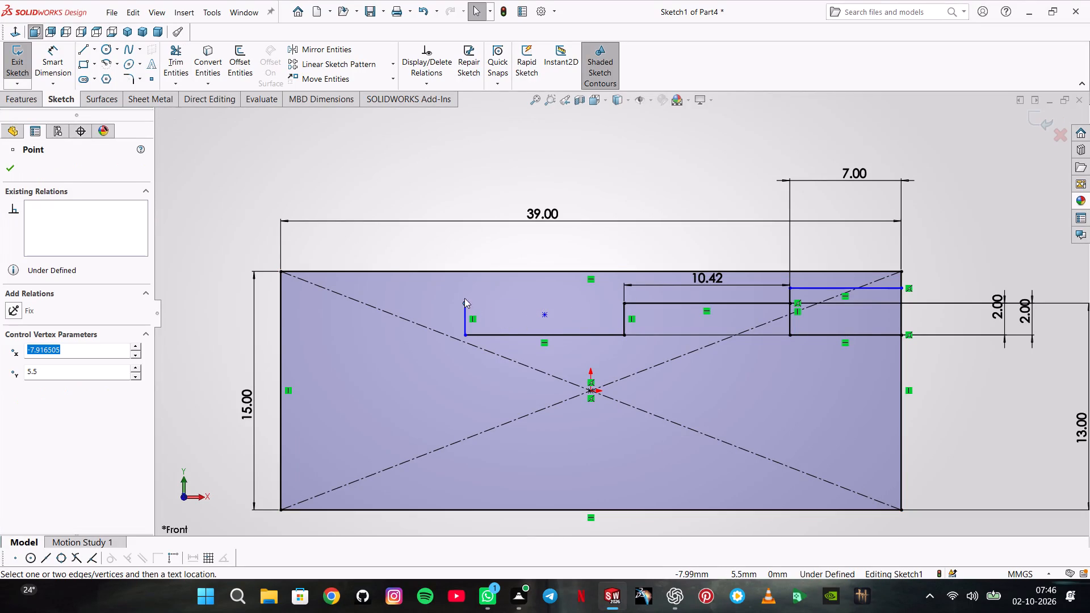
pyautogui.keyDown('ctrl'); pyautogui.click(468, 273); pyautogui.keyUp('ctrl')
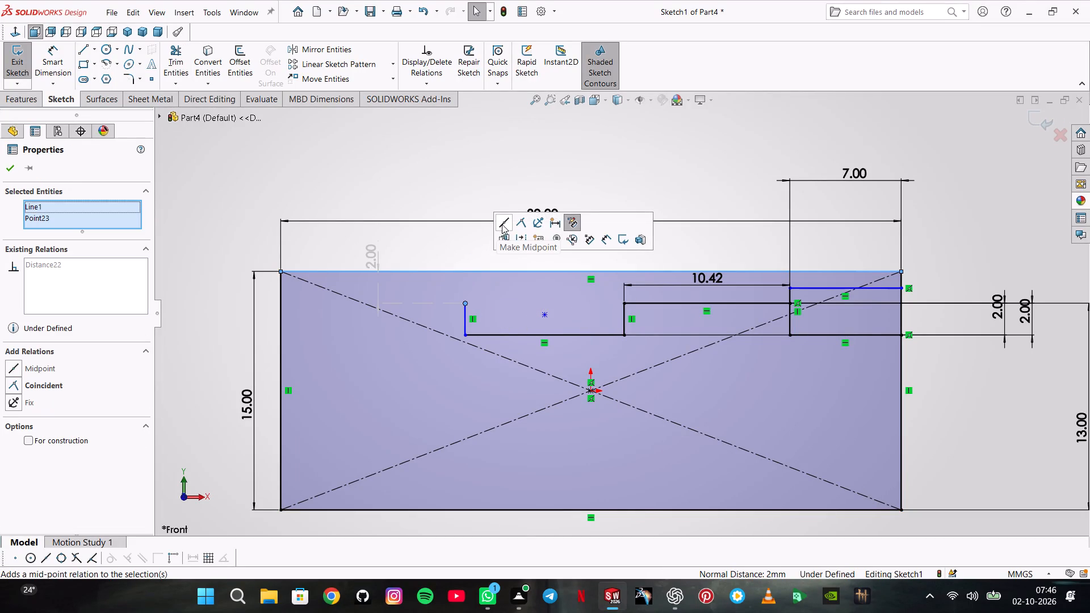
pyautogui.click(514, 221)
pyautogui.press('Escape')
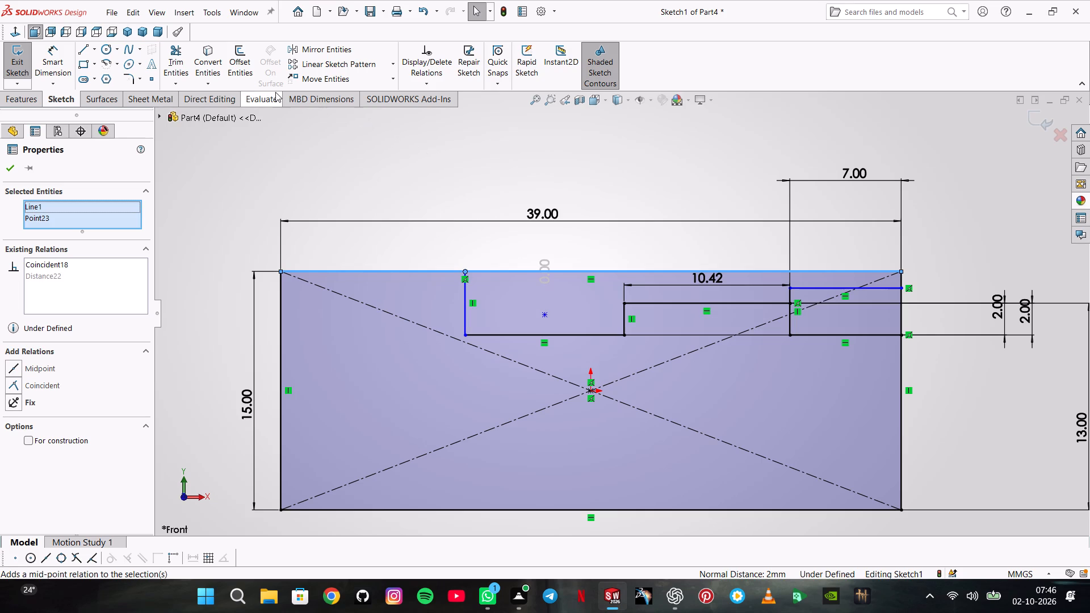
# Trim the outer outline above the notch and right-hand ledges, including the small right rectangle's top edge and upper left side.
pyautogui.moveTo(183, 54); pyautogui.dragTo(182, 60)
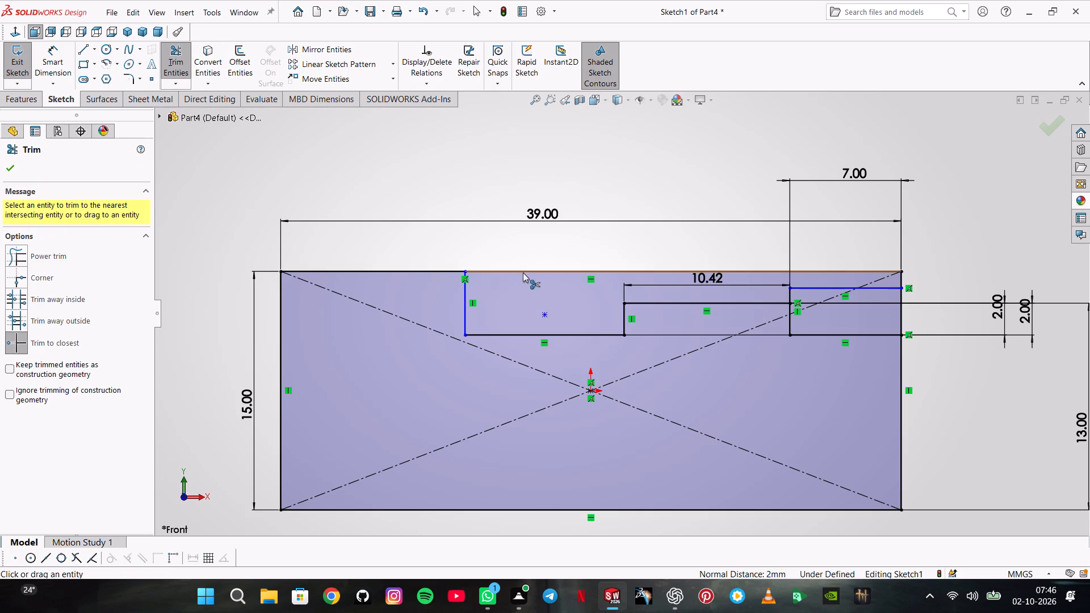
pyautogui.click(525, 274)
pyautogui.click(901, 276)
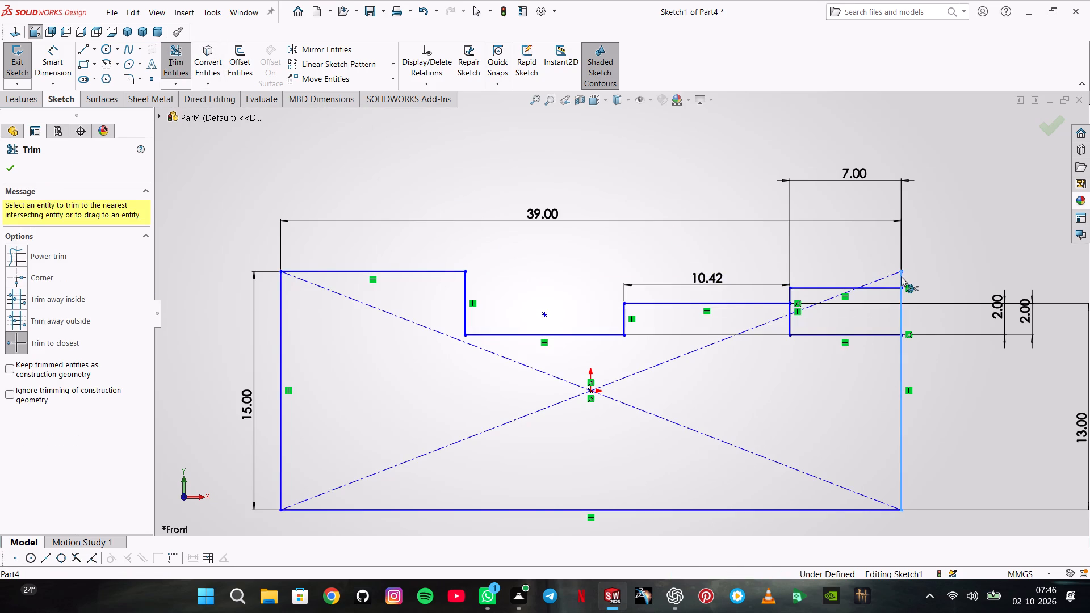
pyautogui.click(884, 290)
pyautogui.click(810, 289)
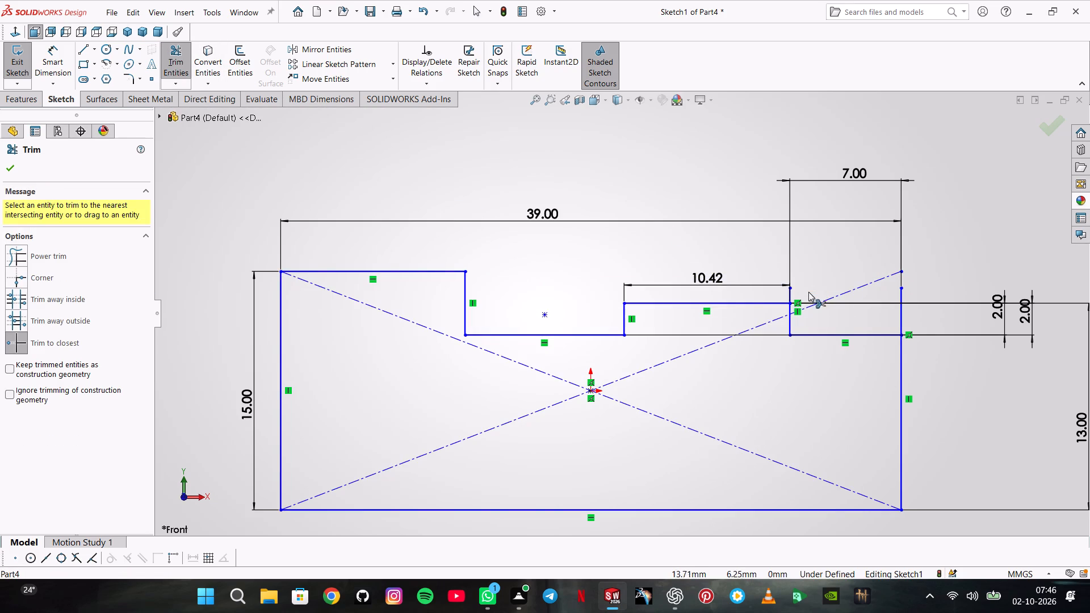
pyautogui.click(789, 289)
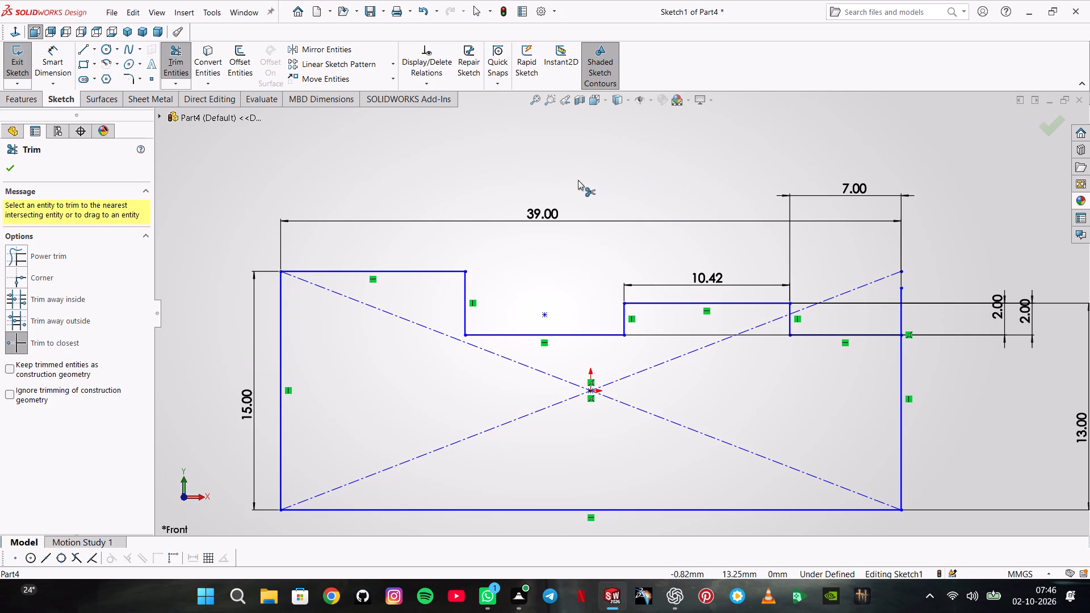
# Remove both outer rectangle diagonals, trimming the rising one's upper end first and accepting deletion of the associated 39 mm dimension.
pyautogui.click(877, 280)
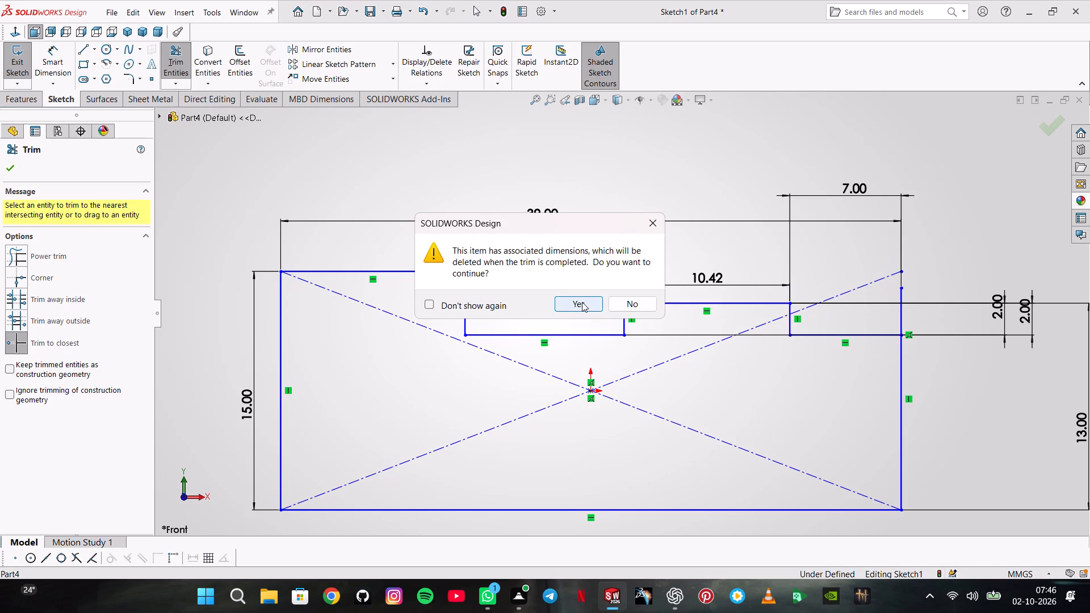
pyautogui.press('Escape')
pyautogui.press('Escape')
pyautogui.press('Escape')
pyautogui.click(665, 361)
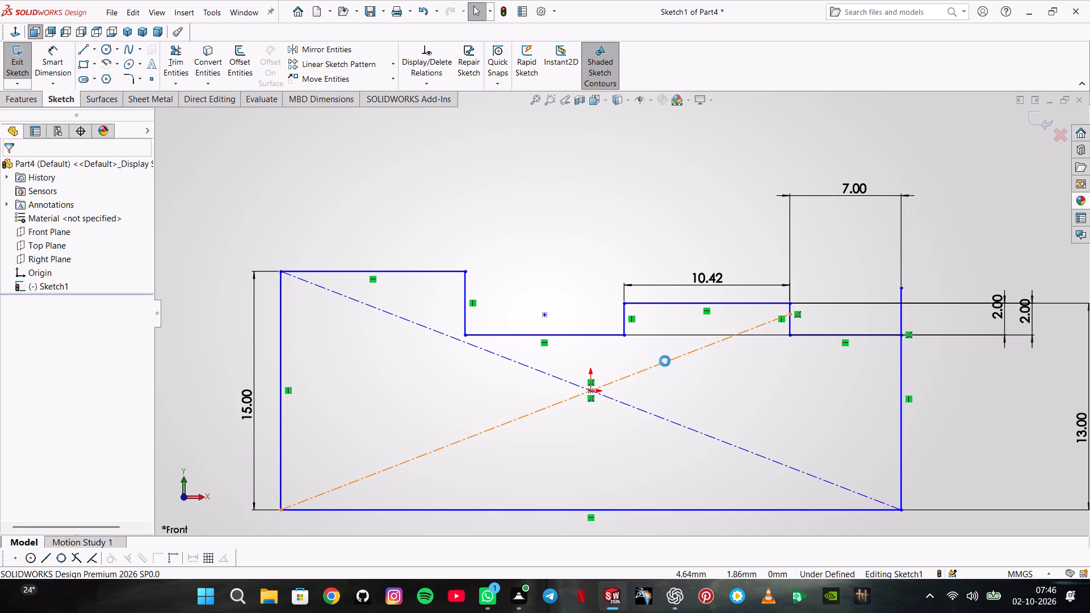
pyautogui.press('Delete')
pyautogui.press('Return')
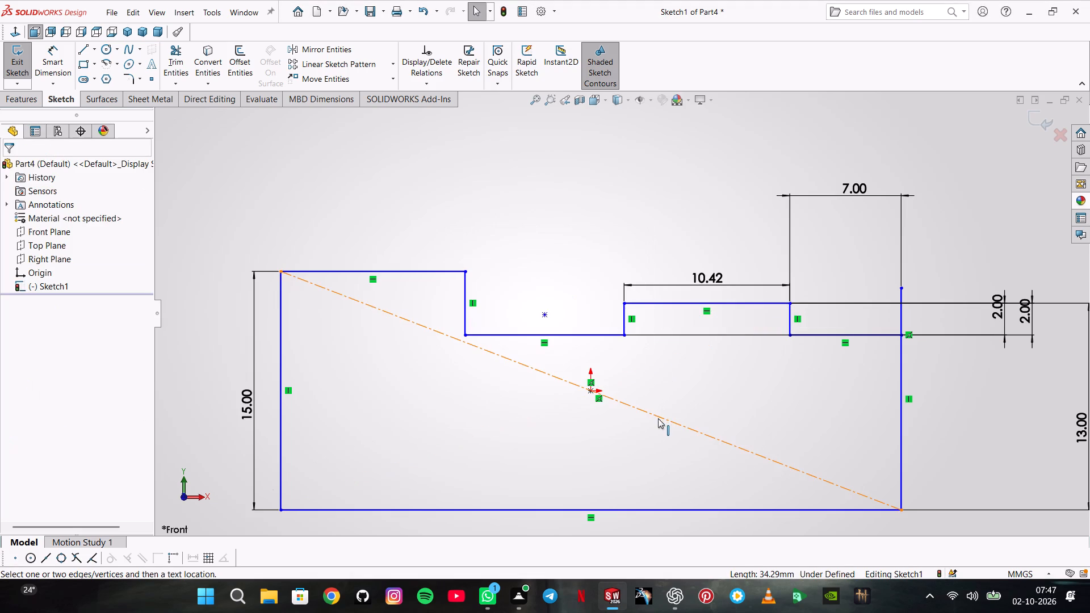
pyautogui.click(658, 418)
pyautogui.press('Delete')
pyautogui.press('Return')
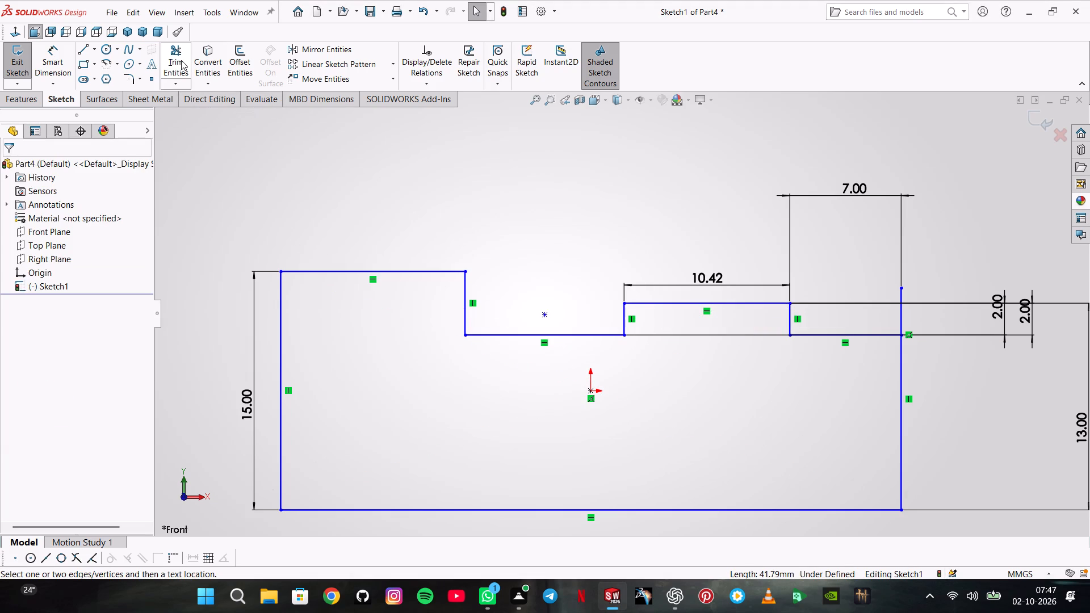
# Extend the 10.42 mm ledge line rightward to the profile's right side.
pyautogui.click(178, 84)
pyautogui.click(194, 115)
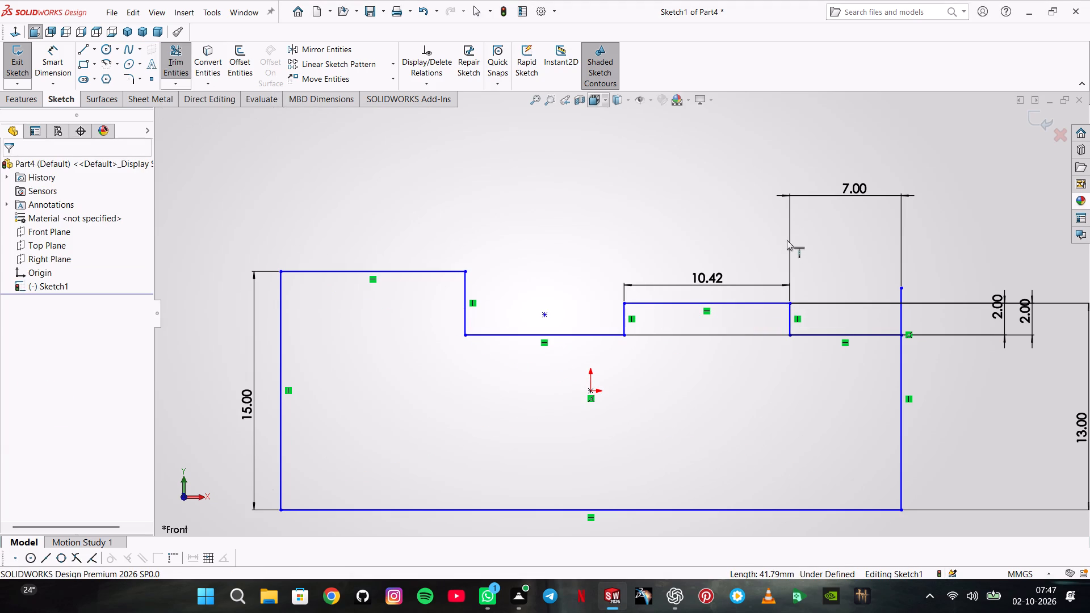
pyautogui.click(791, 303)
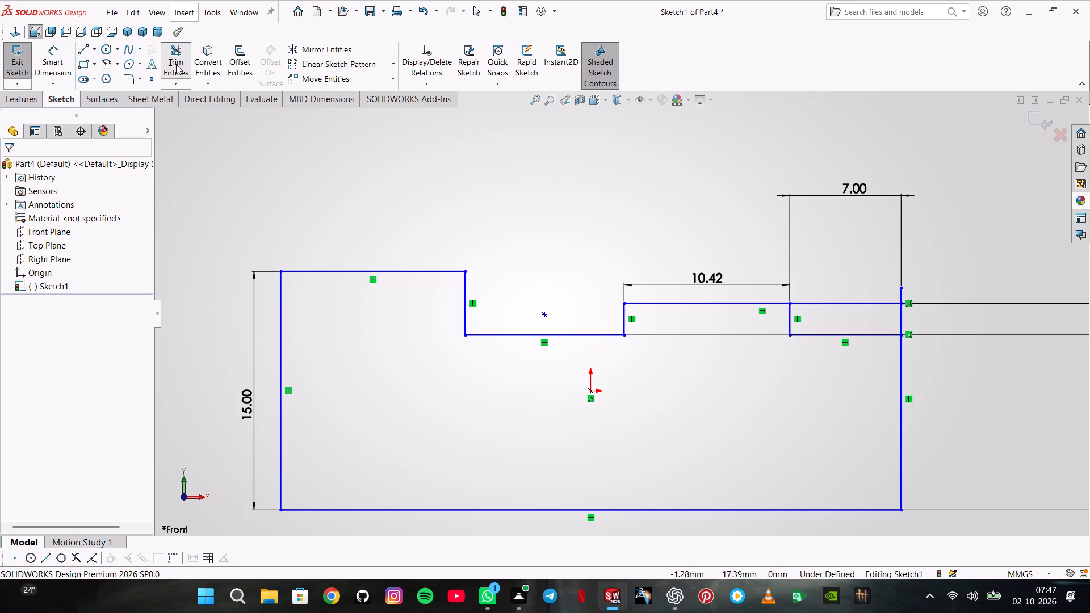
# Trim the right side's stub above the extended ledge line, and trim away the extension itself.
pyautogui.click(176, 65)
pyautogui.click(900, 293)
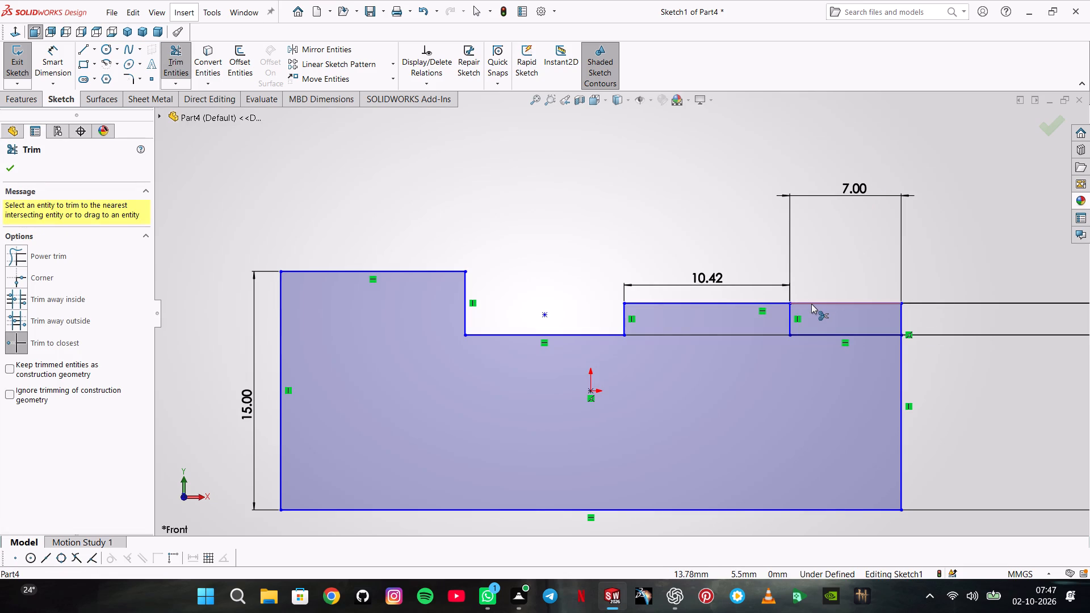
pyautogui.click(812, 305)
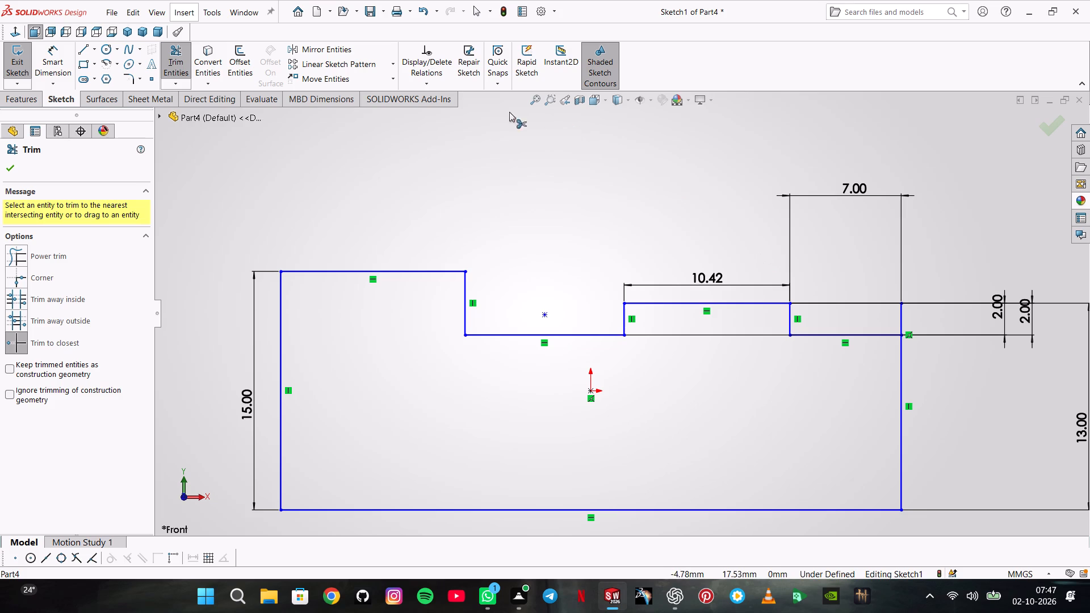
# Apply a 2 mm sketch fillet to the notch's lower-left inner corner.
pyautogui.click(127, 79)
pyautogui.write('22')
pyautogui.press('Return')
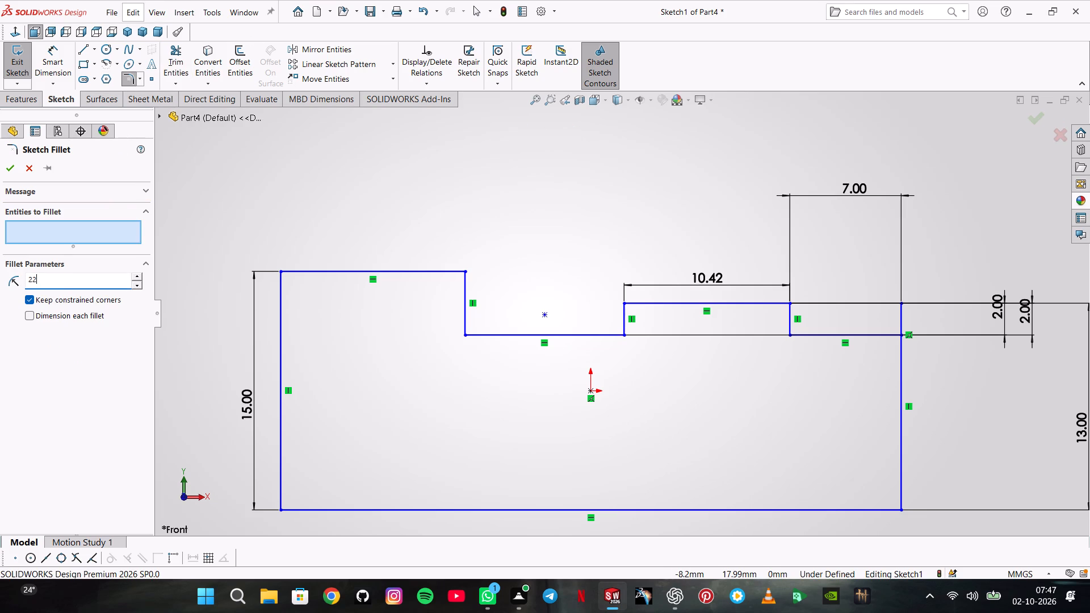
pyautogui.write('22')
pyautogui.press('BackSpace')
pyautogui.press('BackSpace')
pyautogui.press('BackSpace')
pyautogui.press('BackSpace')
pyautogui.press('BackSpace')
pyautogui.press('BackSpace')
pyautogui.press('BackSpace')
pyautogui.press('BackSpace')
pyautogui.press('BackSpace')
pyautogui.press('BackSpace')
pyautogui.press('BackSpace')
pyautogui.press('BackSpace')
pyautogui.press('BackSpace')
pyautogui.press('BackSpace')
pyautogui.press('BackSpace')
pyautogui.press('BackSpace')
pyautogui.press('BackSpace')
pyautogui.press('BackSpace')
pyautogui.press('BackSpace')
pyautogui.press('BackSpace')
pyautogui.press('Right')
pyautogui.press('BackSpace')
pyautogui.press('BackSpace')
pyautogui.press('Right')
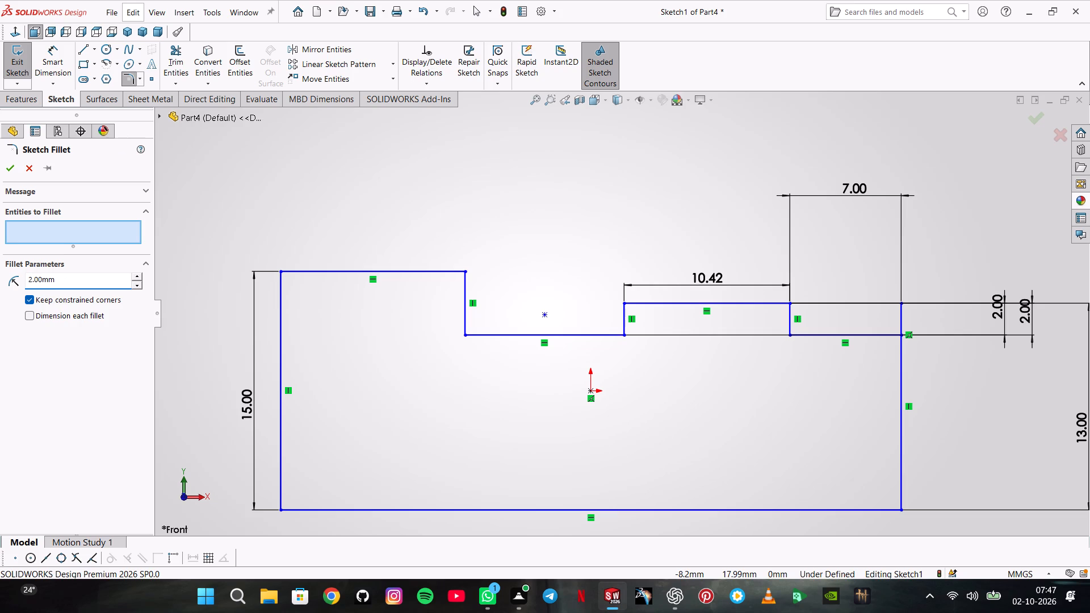
pyautogui.press('Return')
pyautogui.click(383, 177)
pyautogui.click(468, 338)
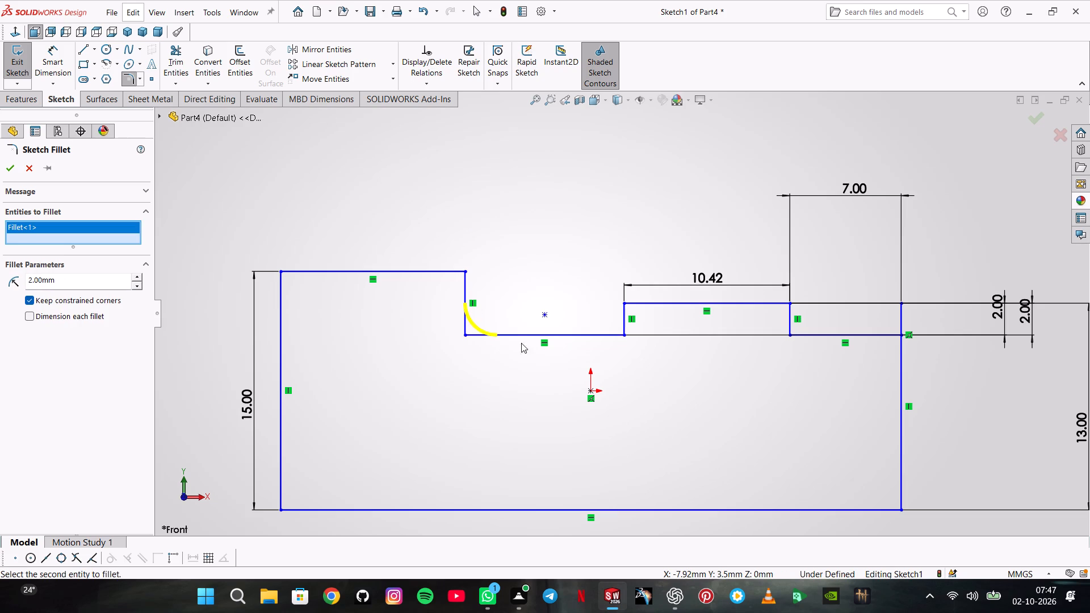
# Try adding the lower corners on both sides of the 10.42 mm raised ledge to the 2 mm fillet, and accept the fillet.
pyautogui.click(623, 333)
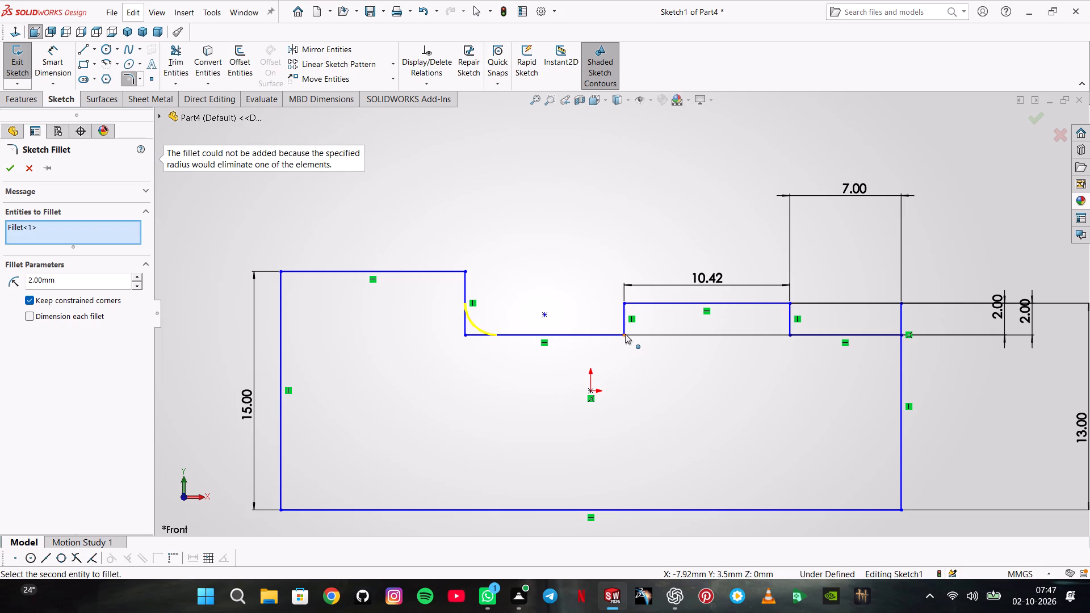
pyautogui.click(625, 334)
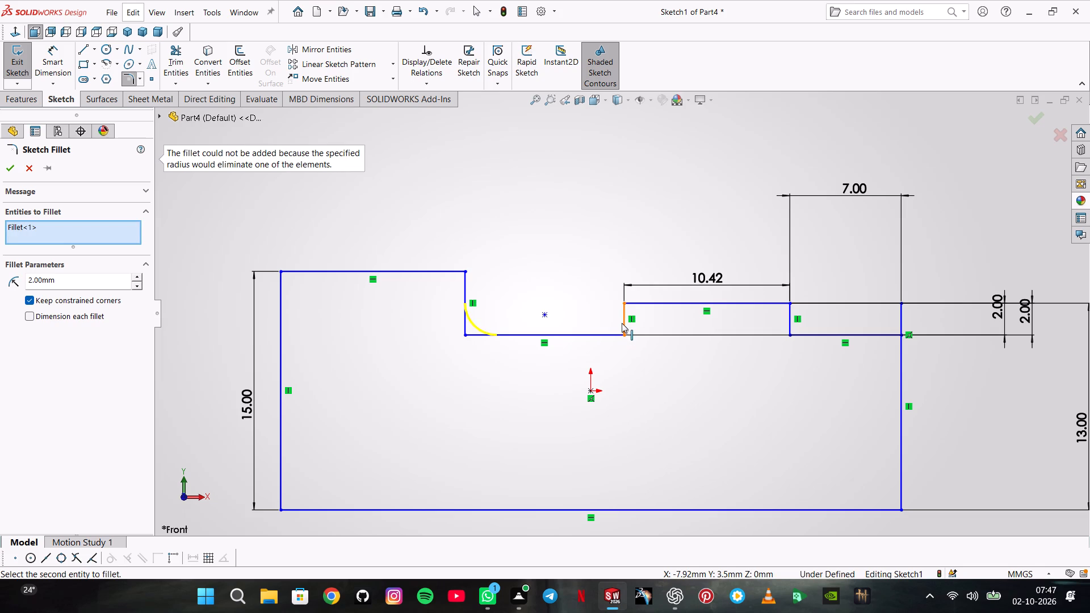
pyautogui.click(622, 323)
pyautogui.click(618, 334)
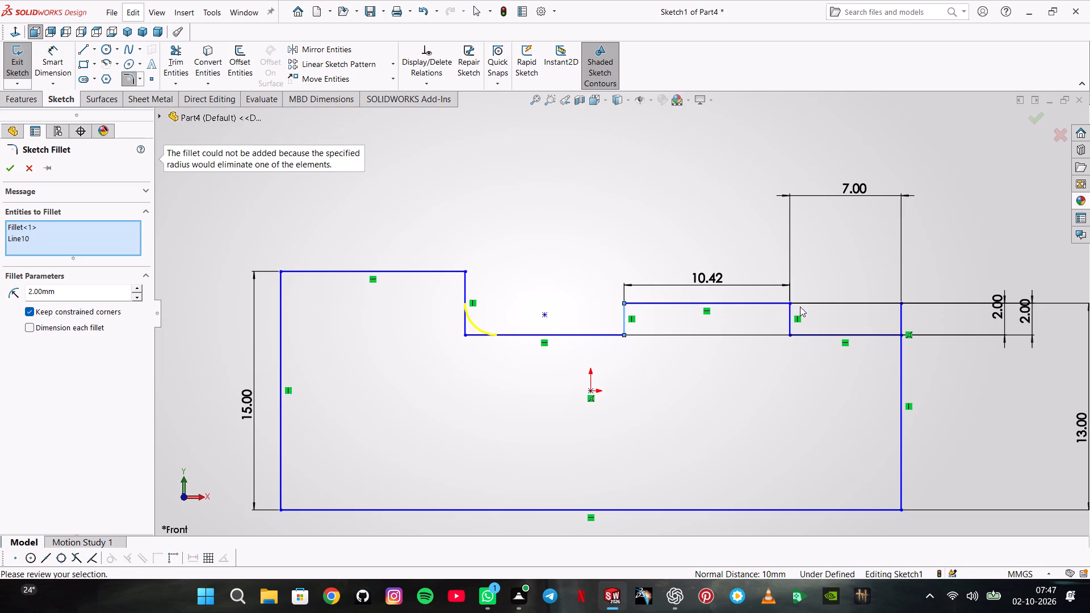
pyautogui.click(792, 334)
pyautogui.click(787, 334)
pyautogui.click(8, 168)
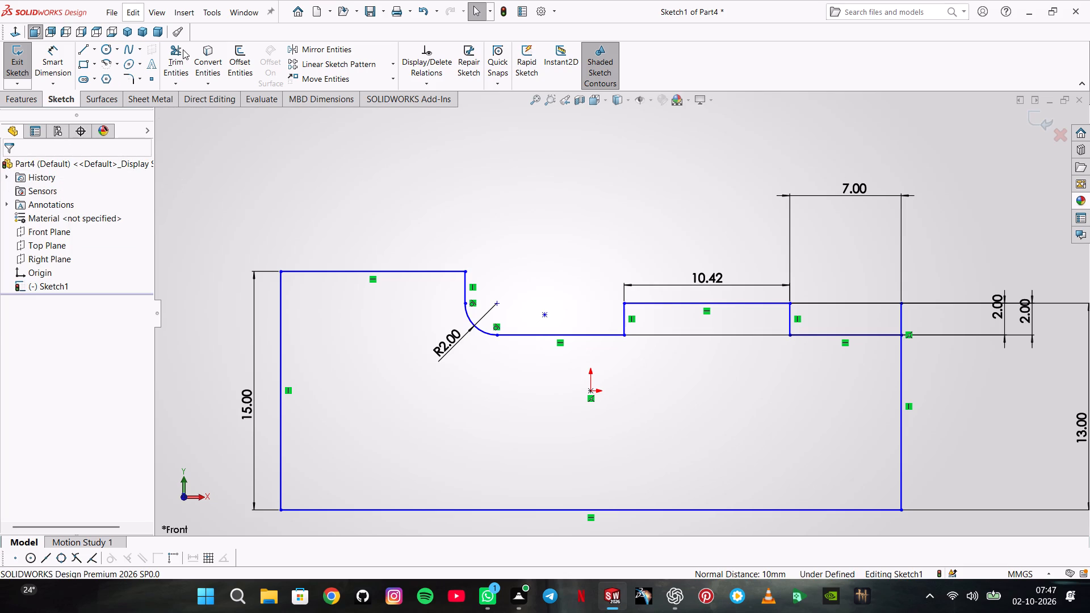
# Fillet the outline's upper-left, lower-left and lower-right corners at 3 mm, also trying the notch's upper-left corner and the right ledge's outer end.
pyautogui.click(133, 85)
pyautogui.press('3')
pyautogui.press('Return')
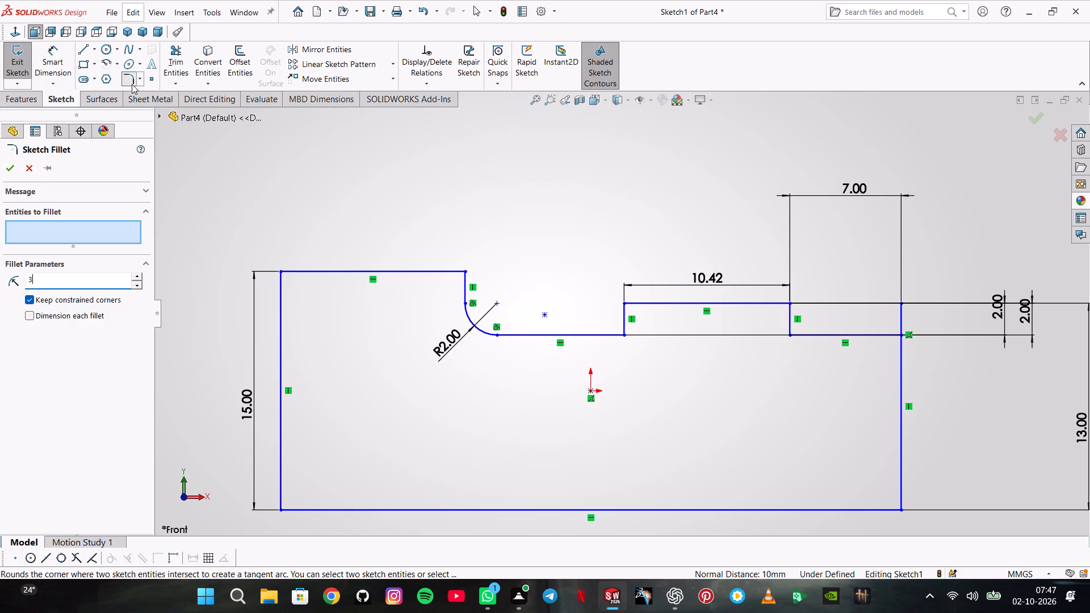
pyautogui.click(282, 270)
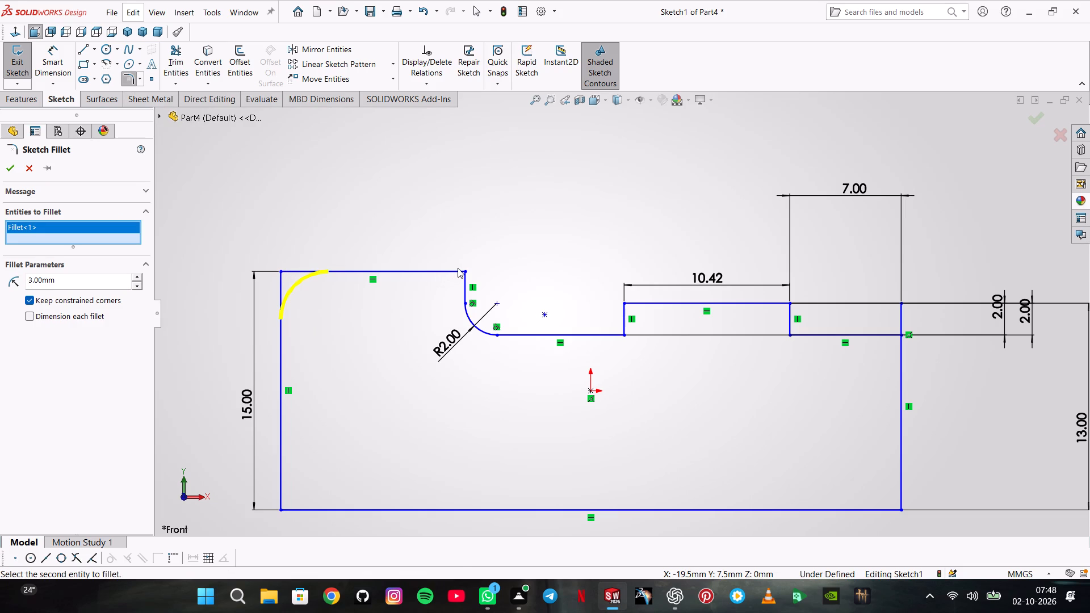
pyautogui.click(466, 270)
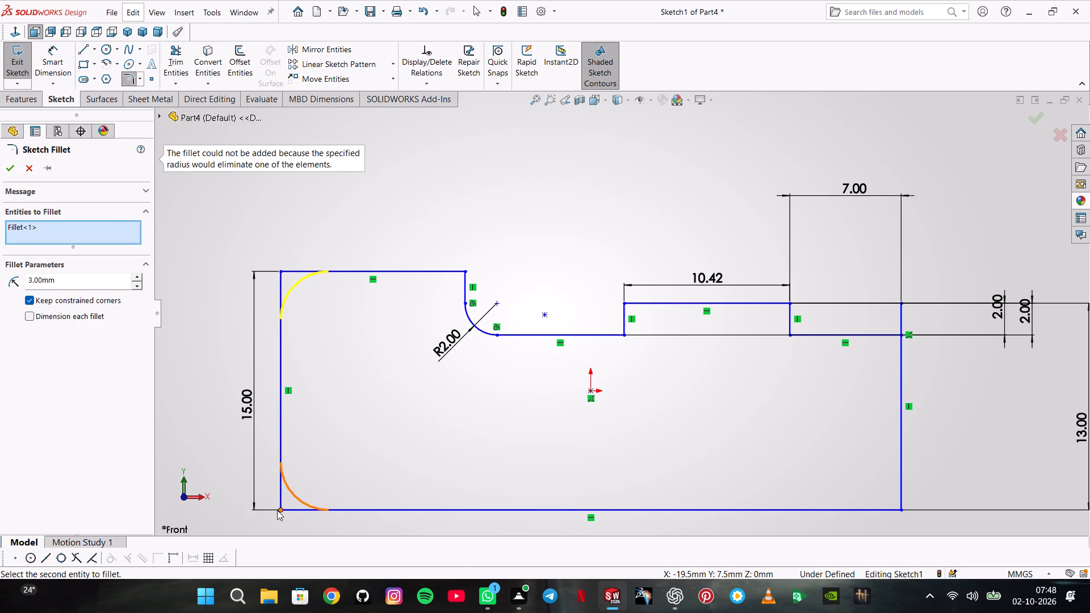
pyautogui.click(276, 511)
pyautogui.click(279, 509)
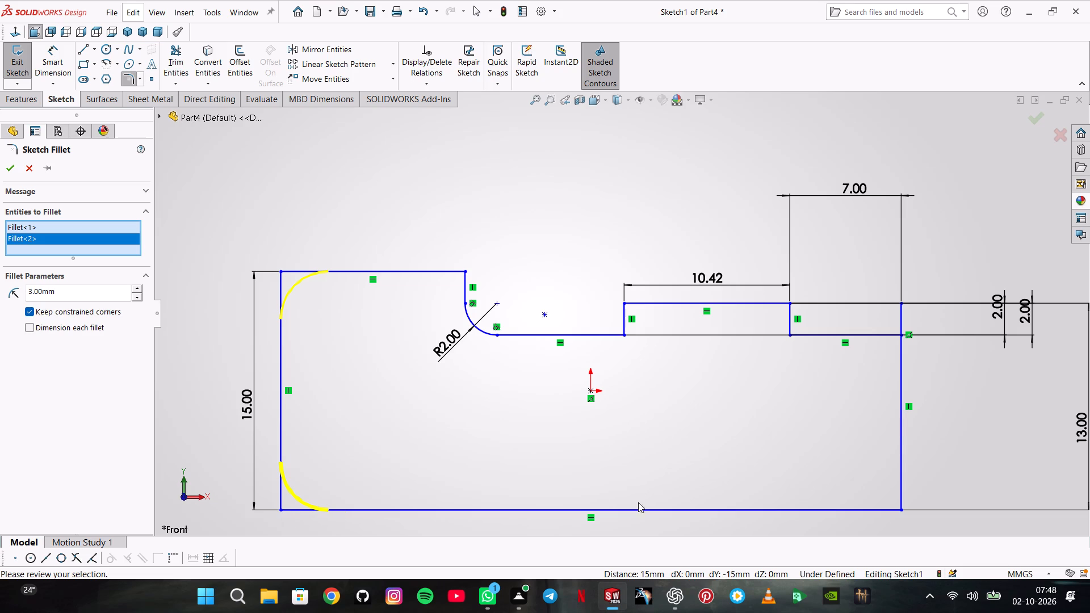
pyautogui.click(900, 509)
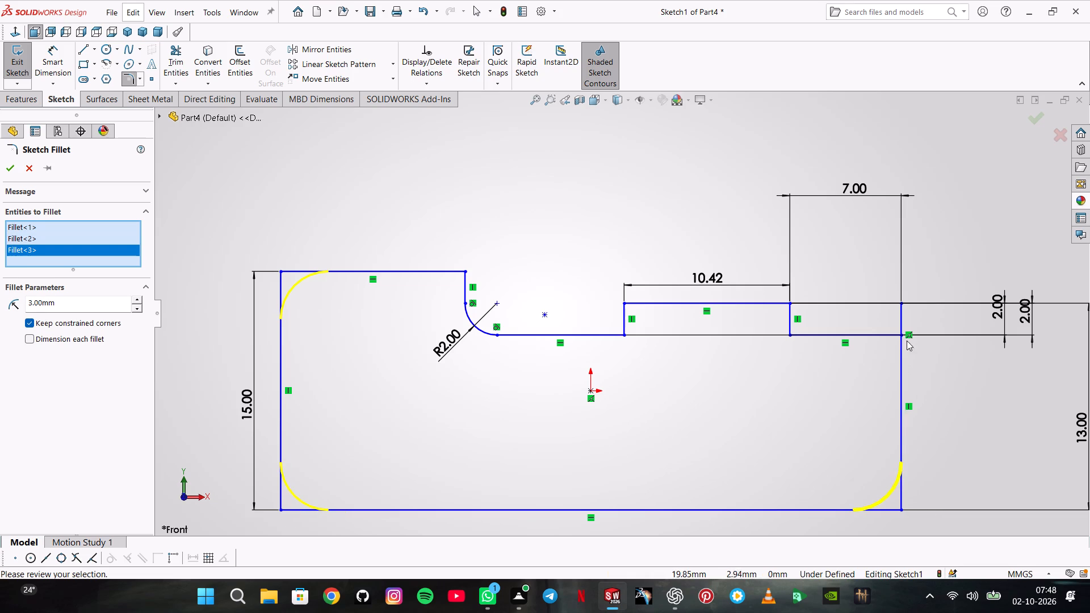
pyautogui.click(900, 334)
pyautogui.click(10, 162)
# Trim the right side's stub above the lower right-hand ledge.
pyautogui.click(166, 55)
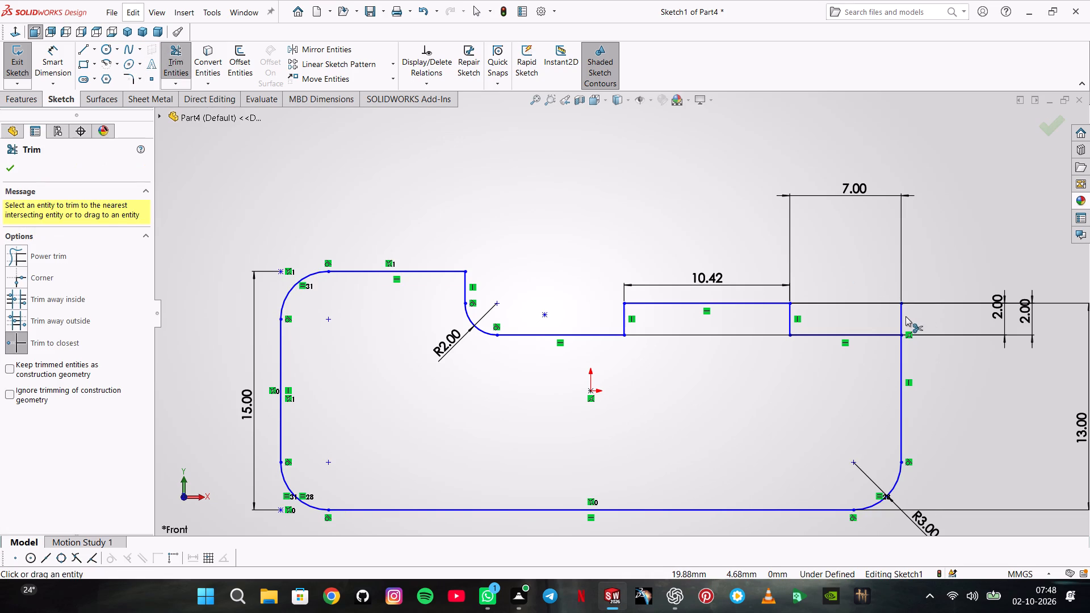
pyautogui.click(903, 316)
# Apply a 3 mm sketch fillet to the outer corner where the lower right-hand ledge meets the profile's right side.
pyautogui.click(124, 77)
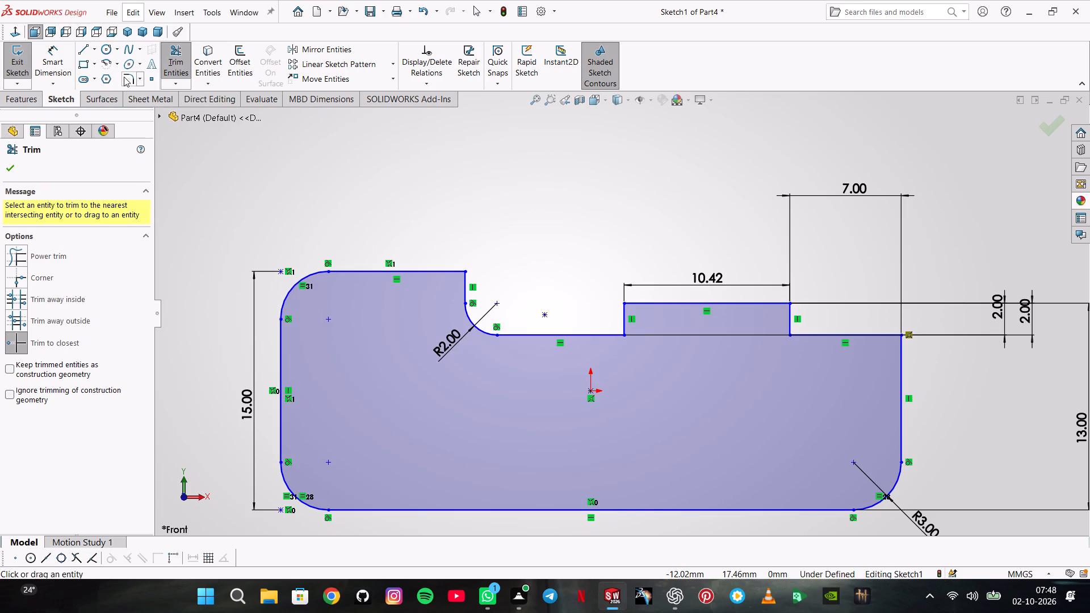
pyautogui.click(906, 336)
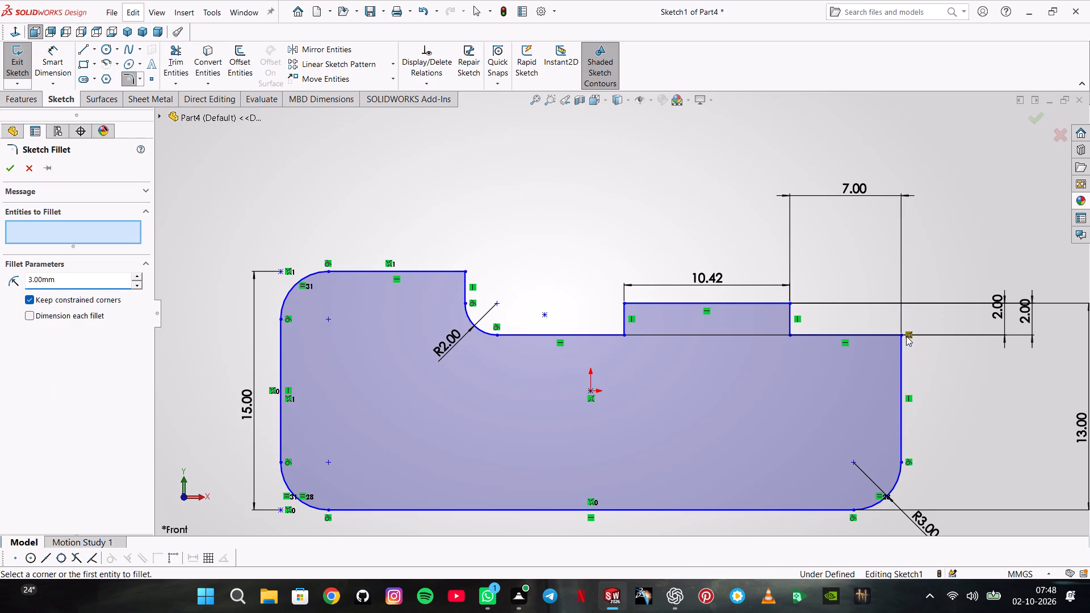
pyautogui.click(903, 333)
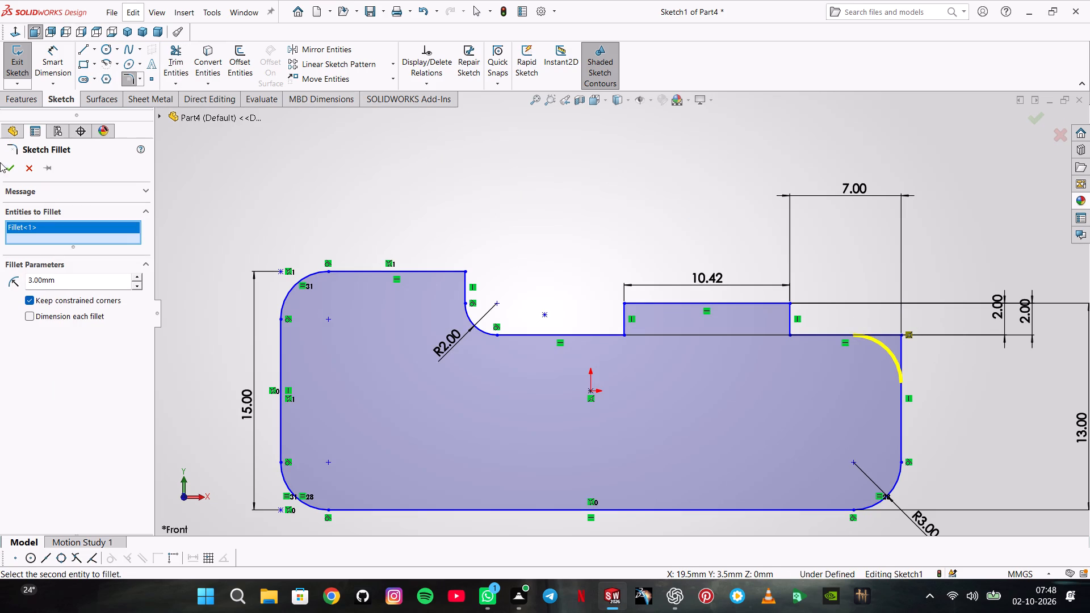
pyautogui.click(3, 170)
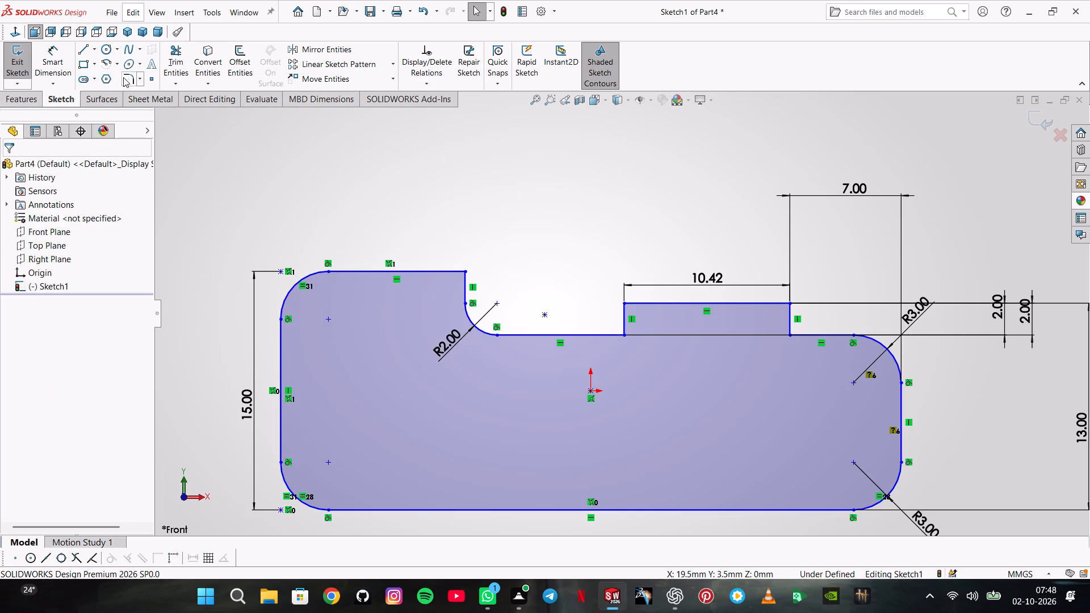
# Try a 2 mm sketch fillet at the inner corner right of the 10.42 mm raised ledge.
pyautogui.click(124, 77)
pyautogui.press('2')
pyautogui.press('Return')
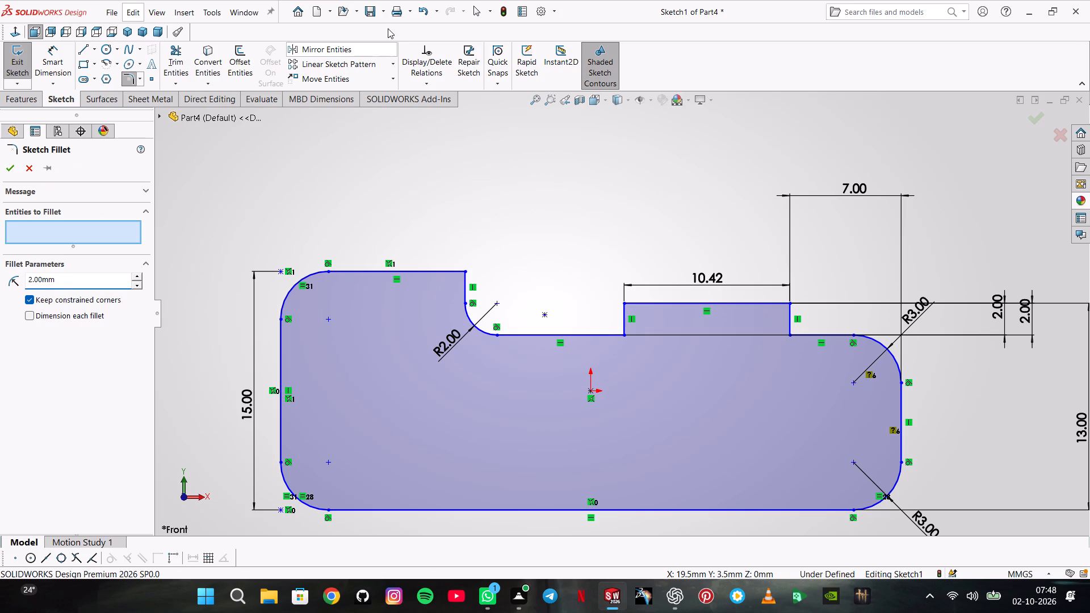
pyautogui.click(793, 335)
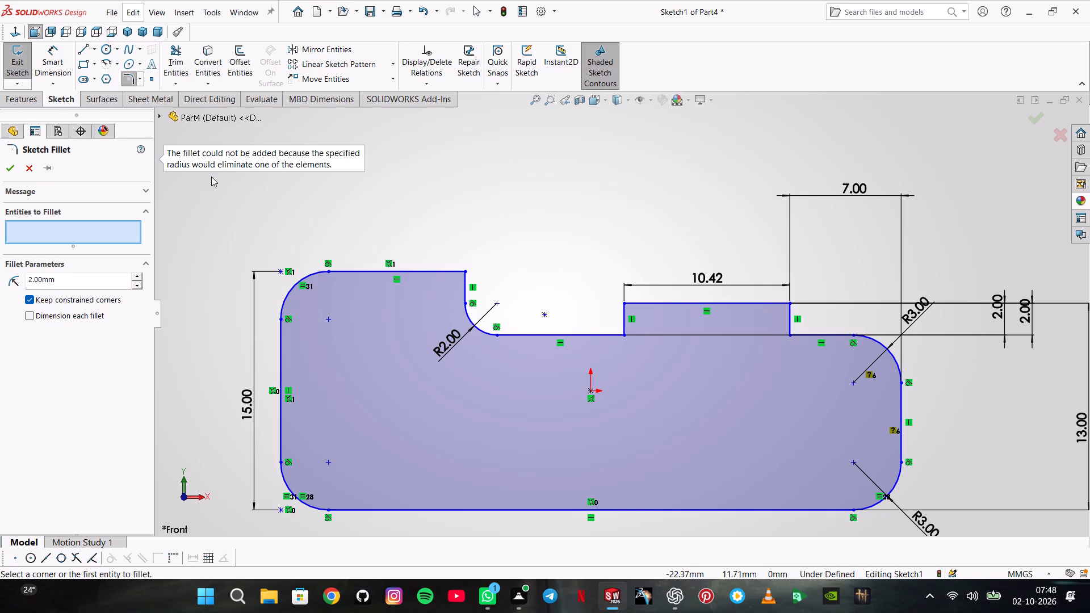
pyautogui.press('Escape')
# Sketch circles about 2 mm and 1.55 mm in diameter left and right of the raised ledge, and one about 2.02 mm above the notch's left side.
pyautogui.click(105, 48)
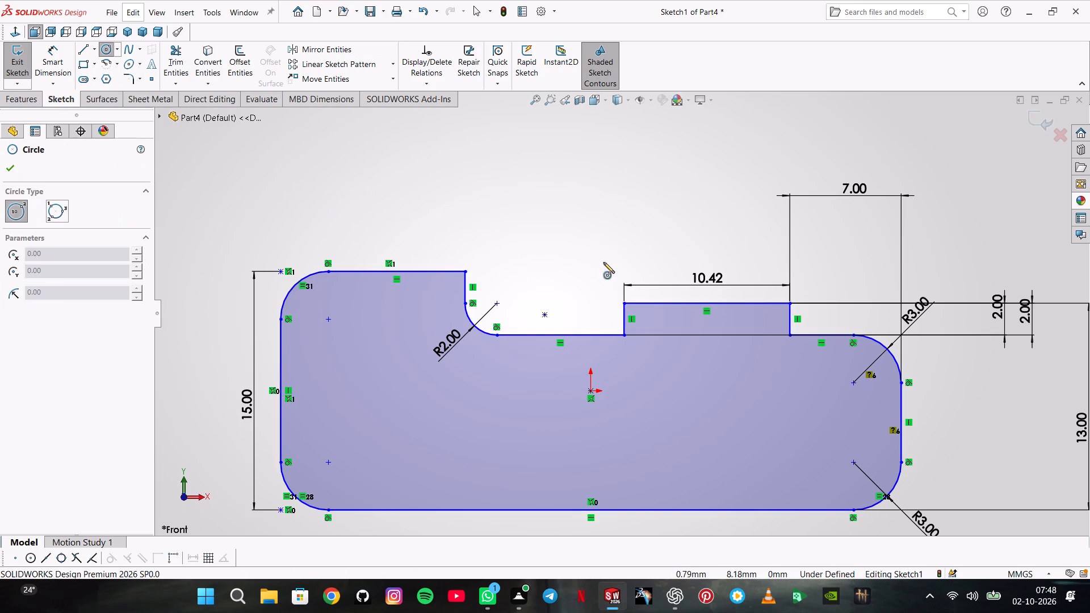
pyautogui.click(598, 319)
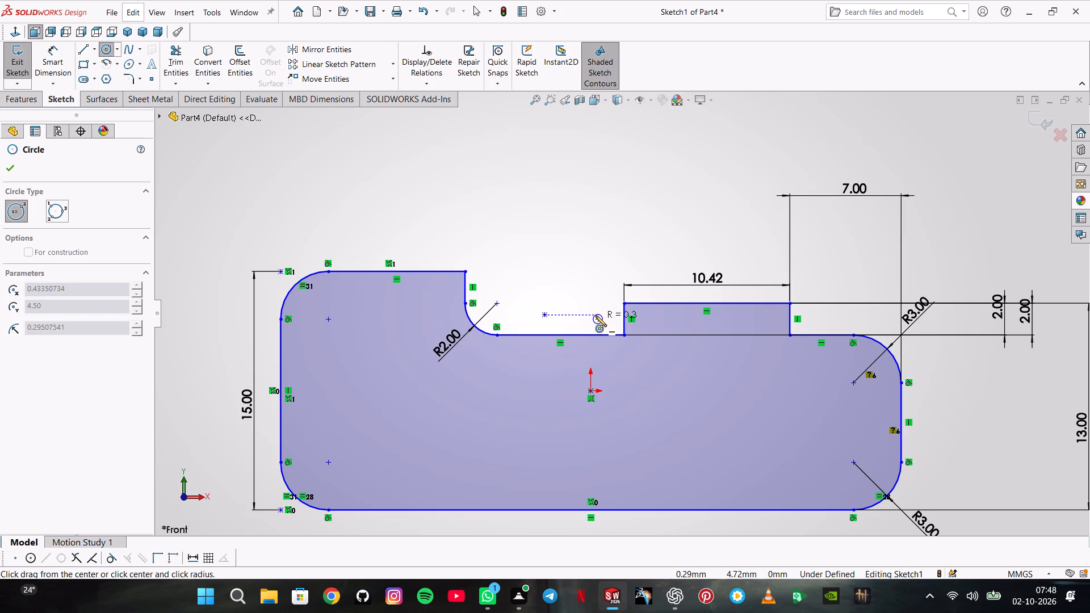
pyautogui.click(594, 300)
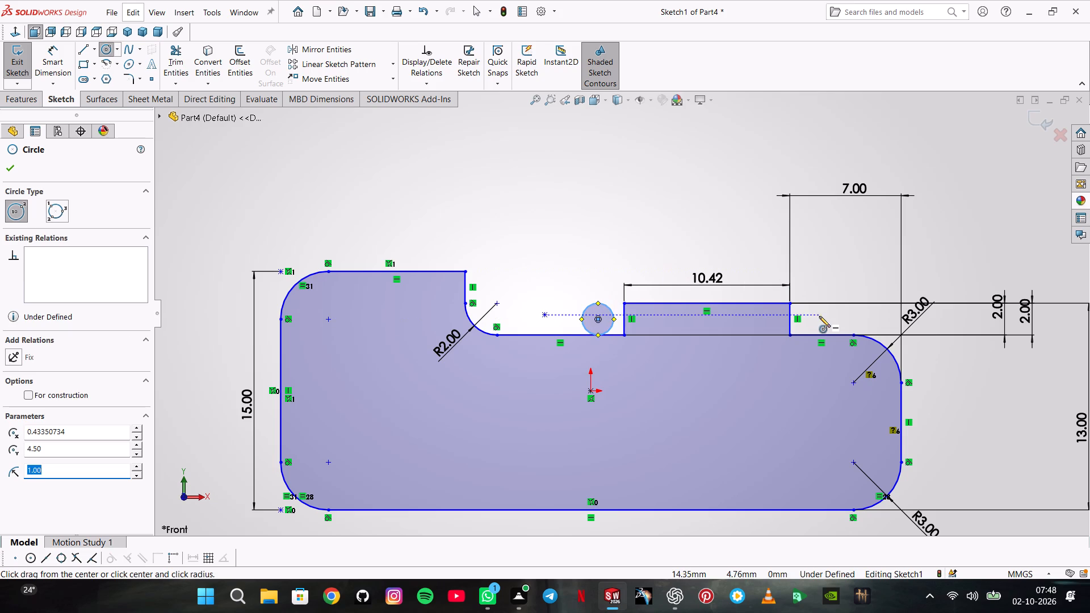
pyautogui.click(819, 316)
pyautogui.click(824, 308)
pyautogui.click(443, 227)
pyautogui.click(451, 213)
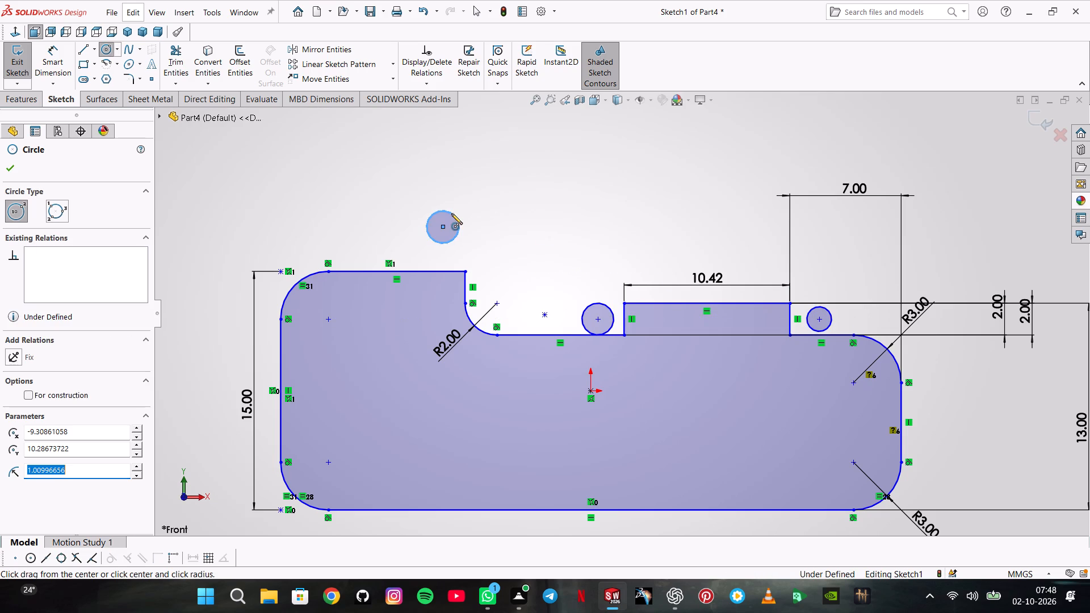
pyautogui.press('Escape')
# Dimension the circle above the profile's top edge with a 3 mm diameter.
pyautogui.click(63, 62)
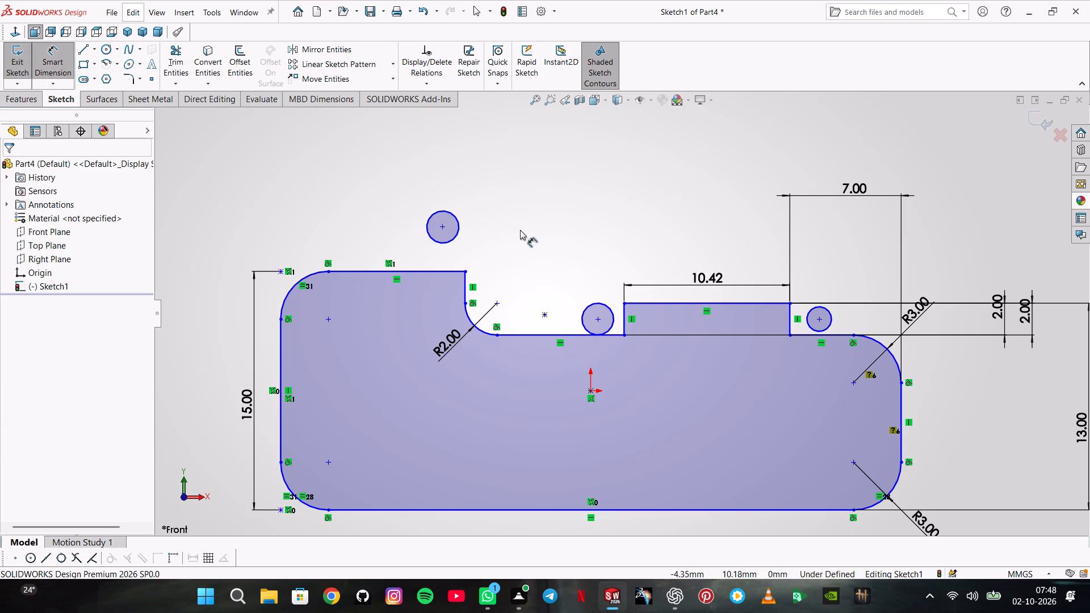
pyautogui.click(456, 216)
pyautogui.click(467, 202)
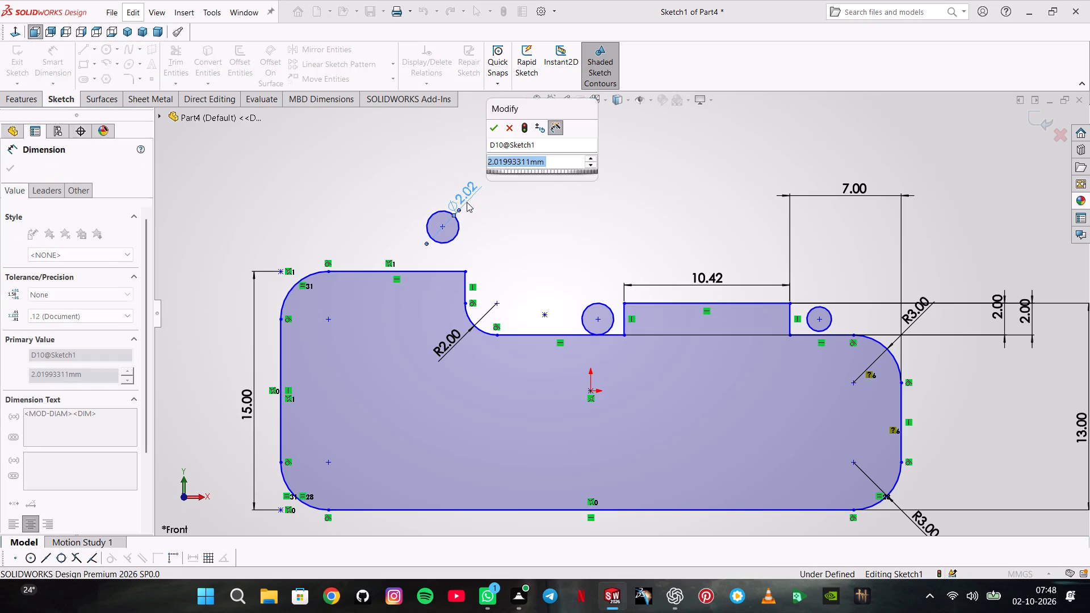
pyautogui.press('3')
pyautogui.press('Return')
# Dimension the two circles on either side of the raised ledge, each with a 2 mm diameter.
pyautogui.click(596, 304)
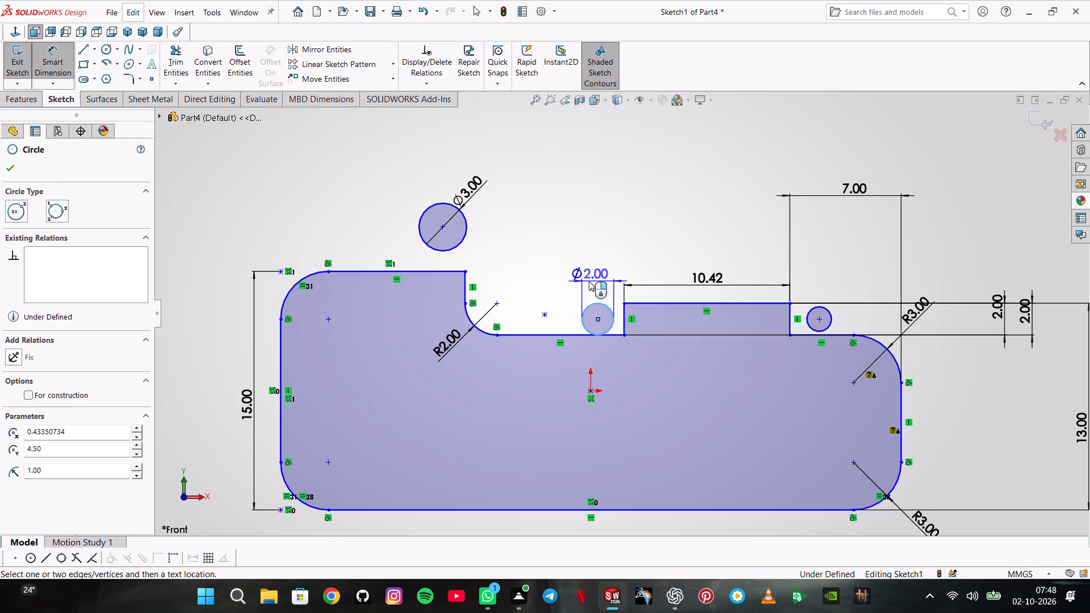
pyautogui.click(589, 281)
pyautogui.press('Return')
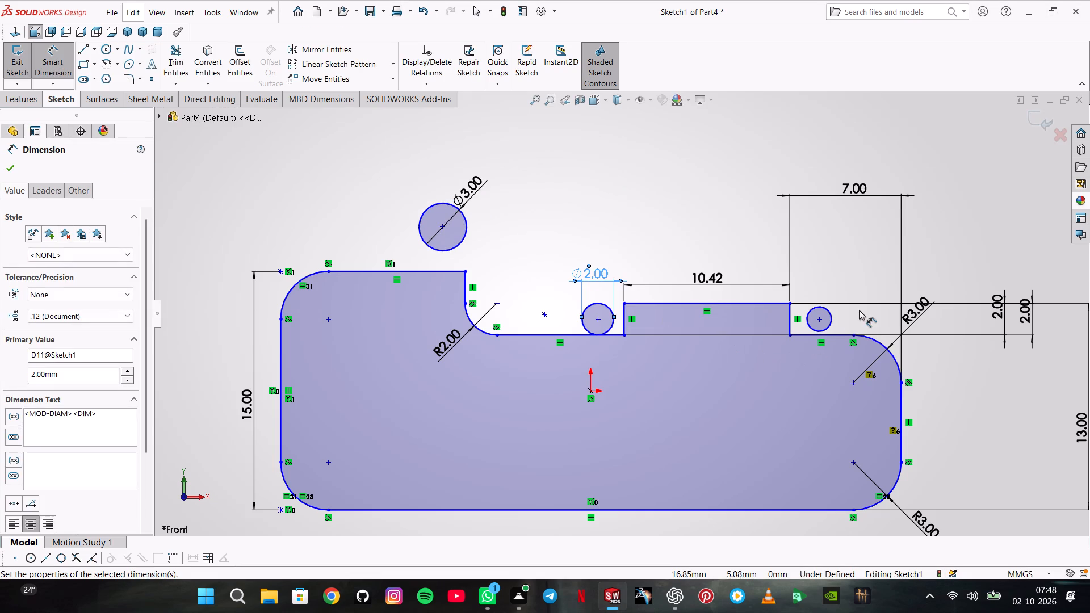
pyautogui.click(832, 322)
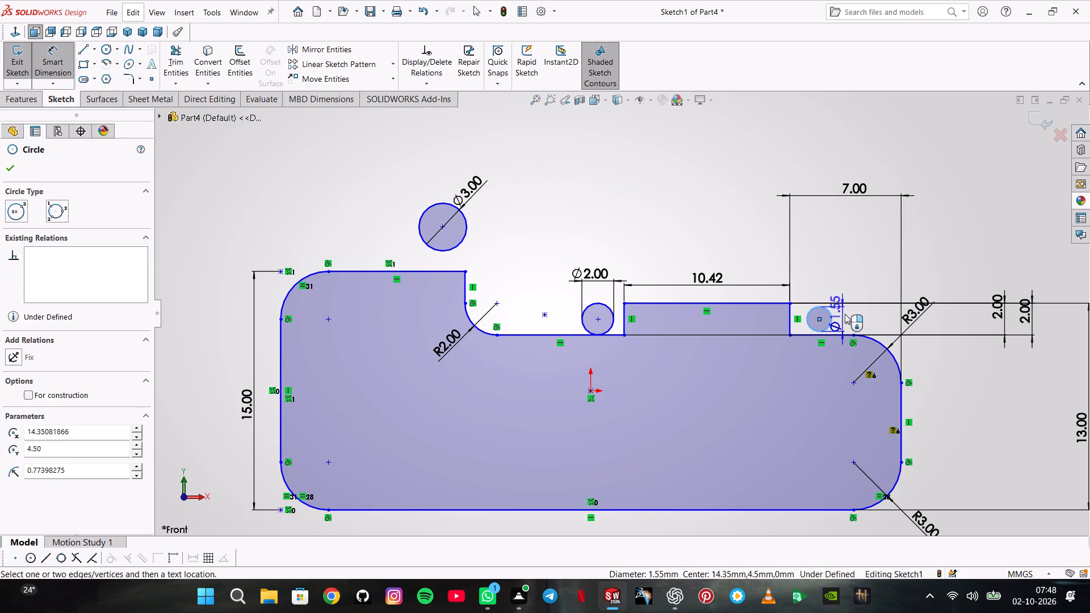
pyautogui.click(845, 313)
pyautogui.press('2')
pyautogui.press('Return')
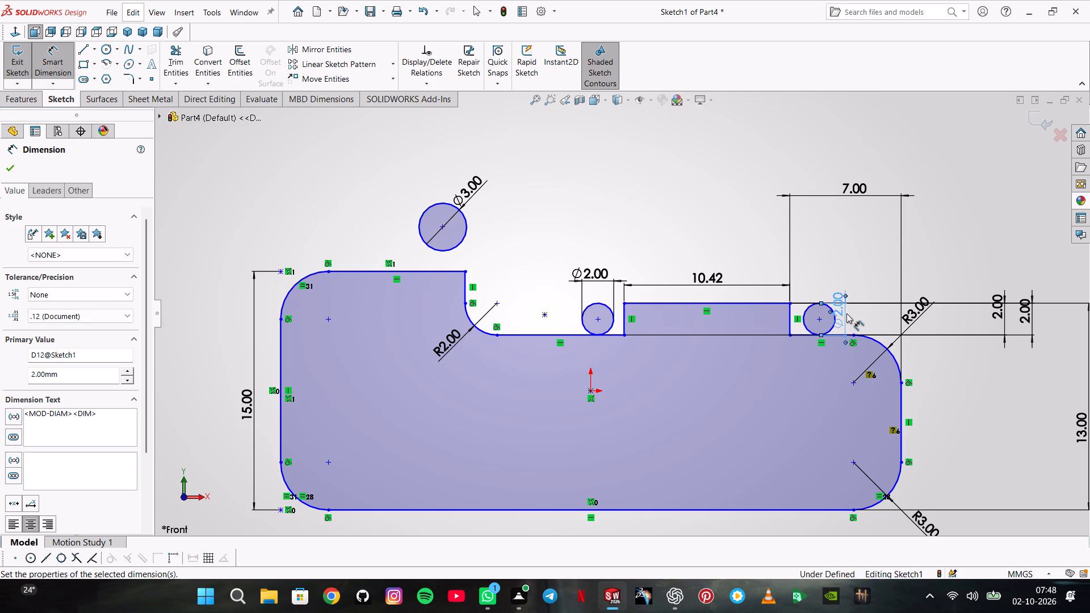
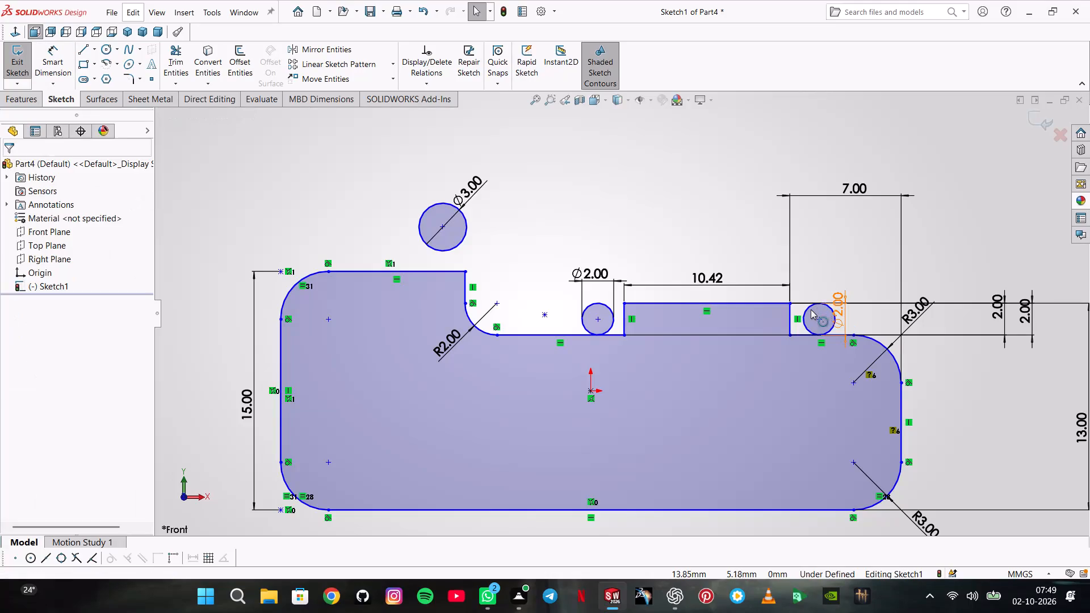
# Make the circle right of the raised ledge tangent to the ledge's right edge and the horizontal edge below, moving its diameter dimension clear.
pyautogui.click(811, 310)
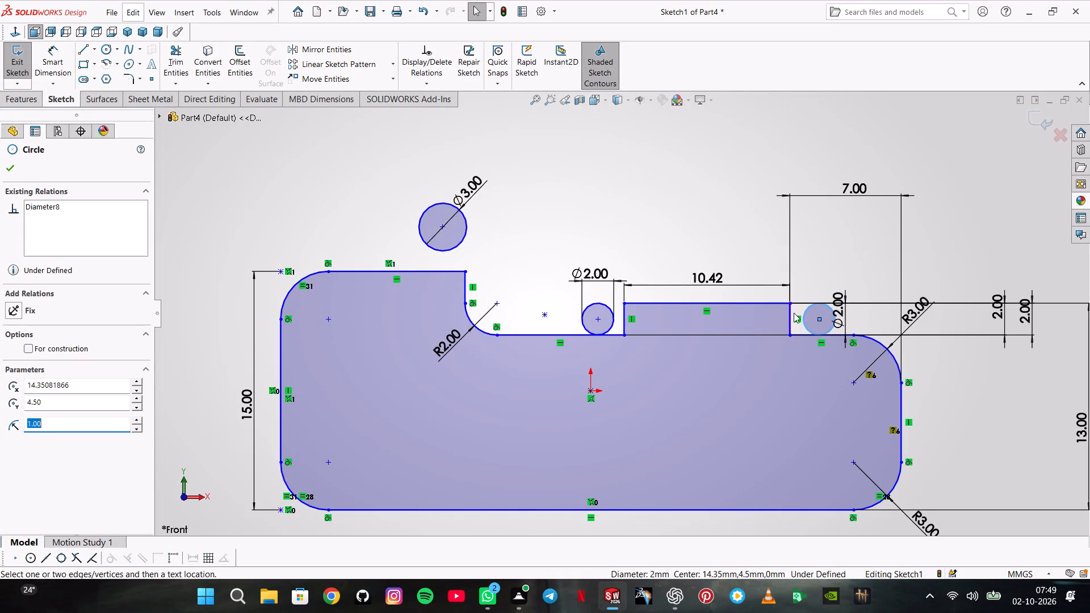
pyautogui.keyDown('ctrl'); pyautogui.click(789, 320); pyautogui.keyUp('ctrl')
pyautogui.click(829, 271)
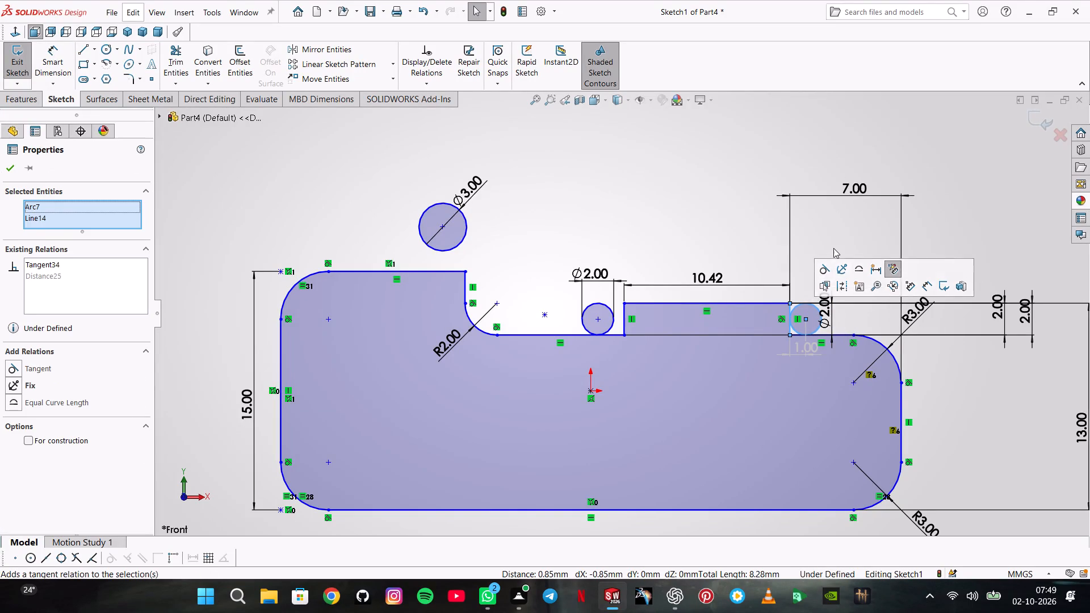
pyautogui.click(833, 248)
pyautogui.keyDown('ctrl'); pyautogui.click(815, 310); pyautogui.keyUp('ctrl')
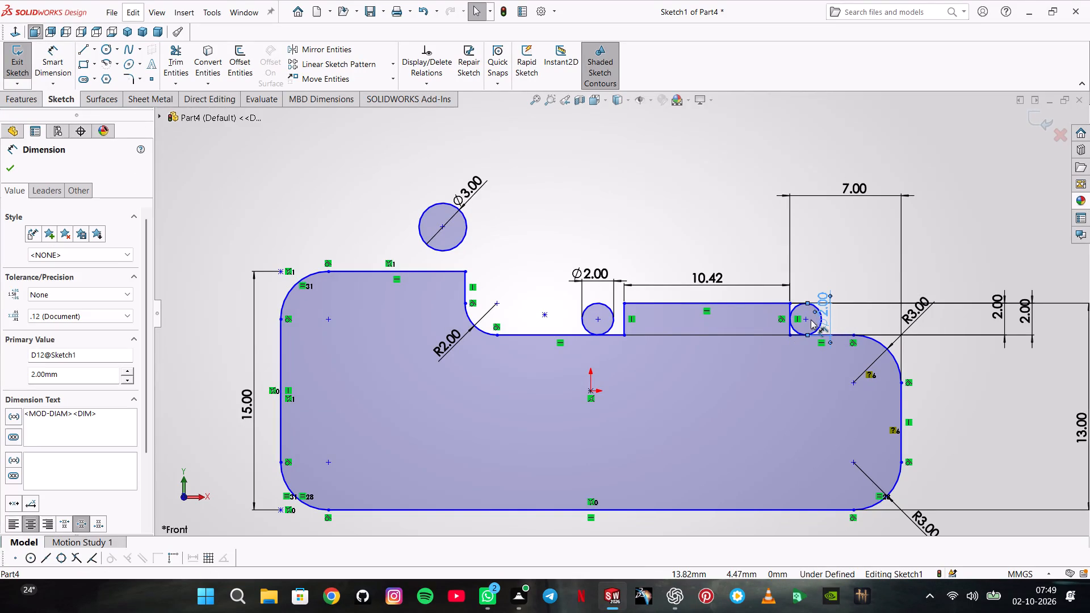
pyautogui.press('Escape')
pyautogui.moveTo(827, 312); pyautogui.dragTo(849, 312)
pyautogui.press('Escape')
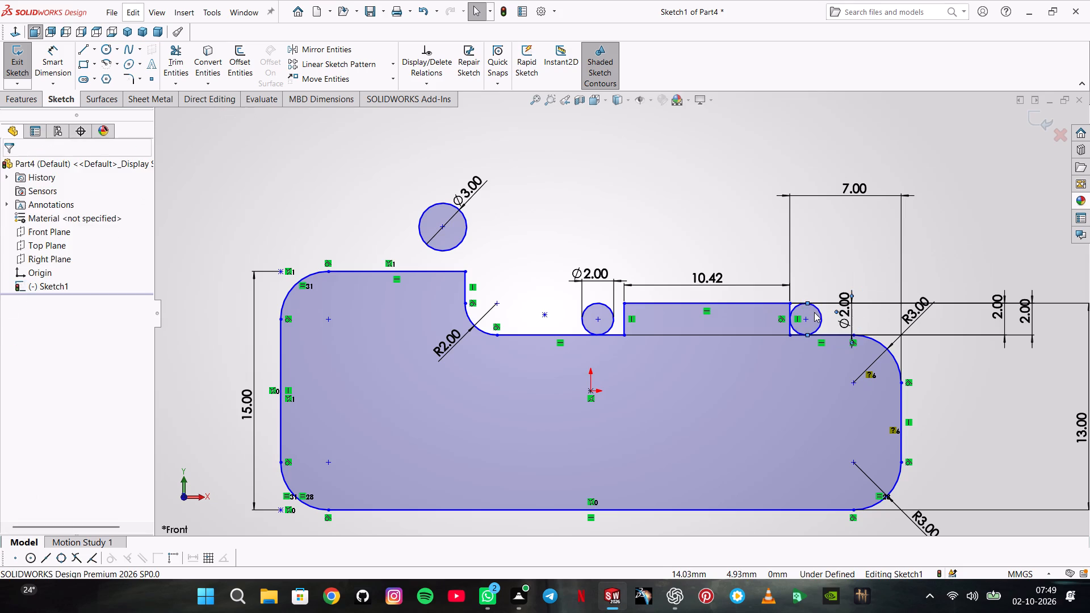
pyautogui.click(814, 312)
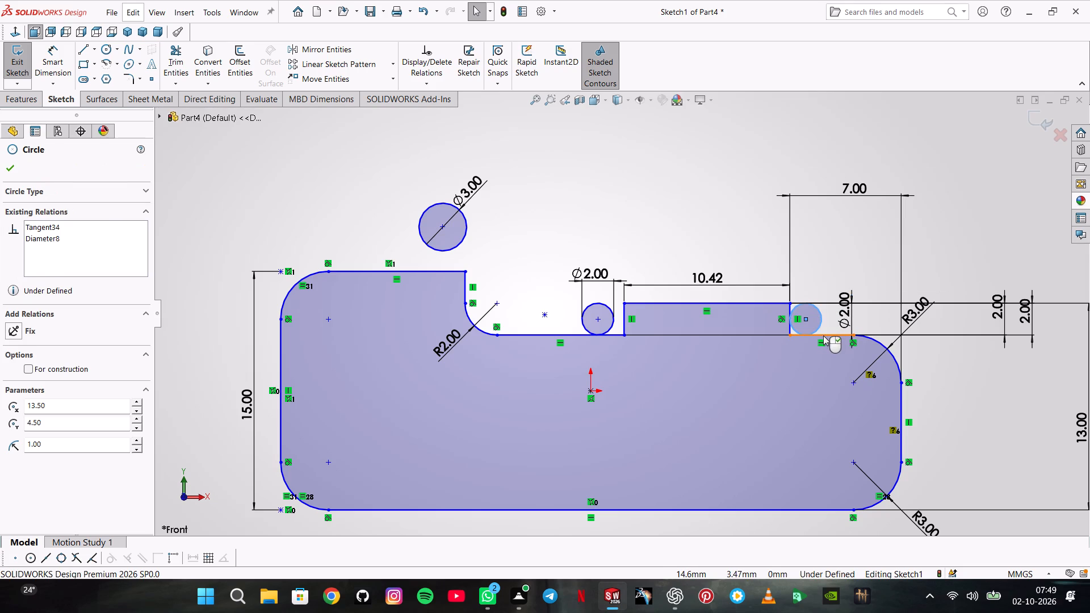
pyautogui.keyDown('ctrl'); pyautogui.click(823, 335); pyautogui.keyUp('ctrl')
pyautogui.click(865, 276)
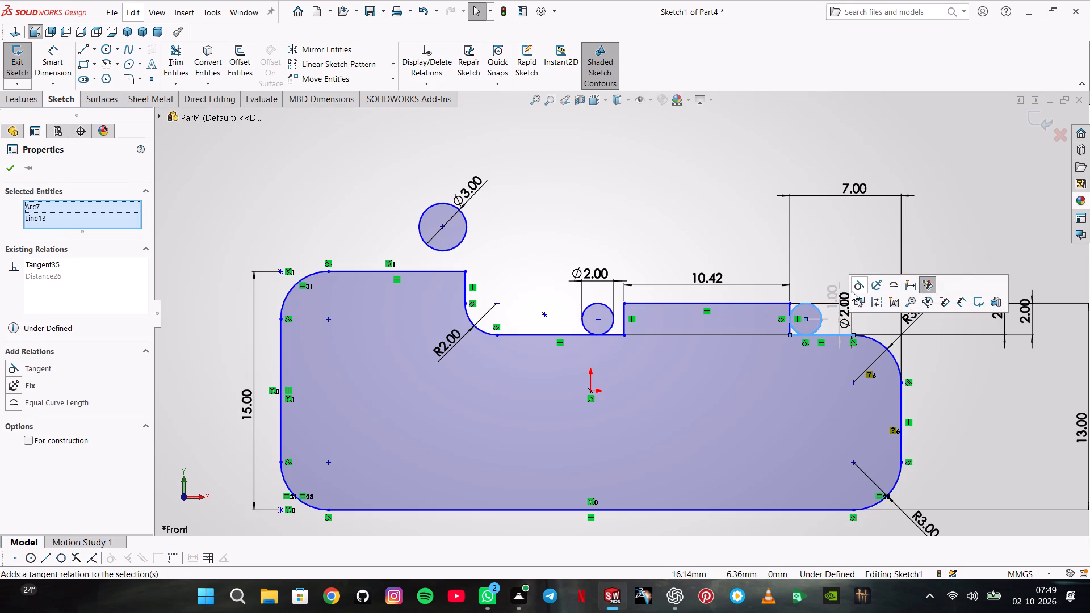
pyautogui.click(852, 291)
pyautogui.click(744, 279)
# Make the circle left of the raised ledge tangent to the notch's horizontal floor line.
pyautogui.keyDown('ctrl'); pyautogui.click(590, 308); pyautogui.keyUp('ctrl')
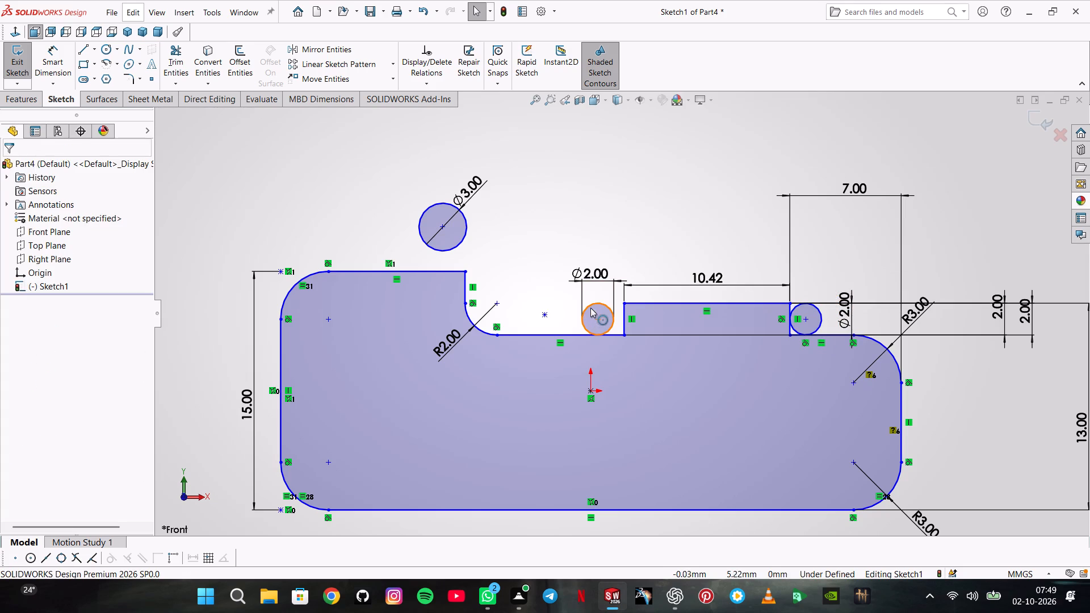
pyautogui.keyDown('ctrl'); pyautogui.click(613, 333); pyautogui.keyUp('ctrl')
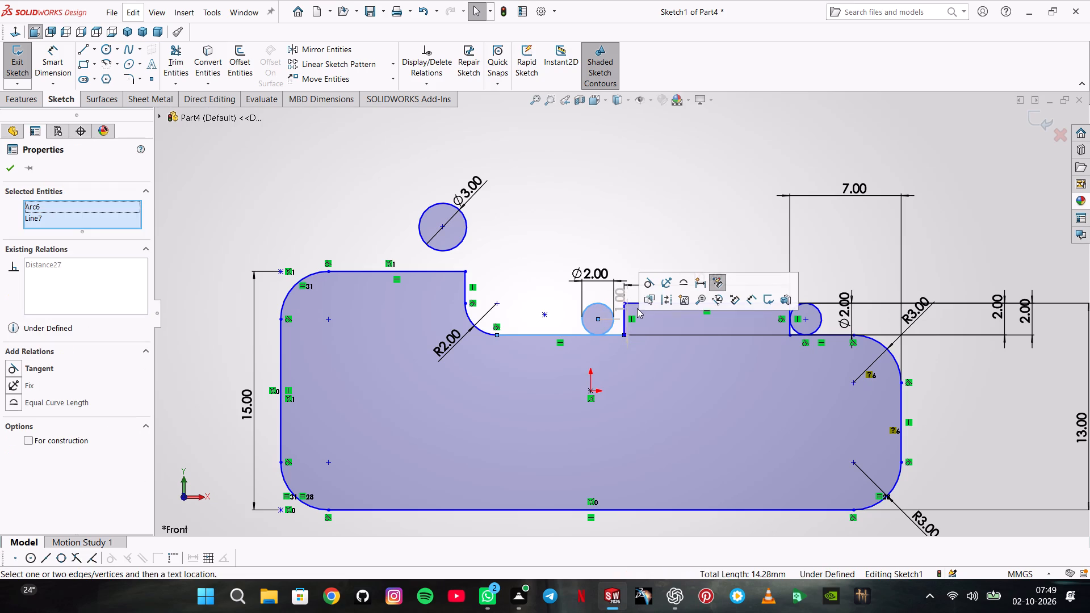
pyautogui.click(649, 283)
pyautogui.click(640, 246)
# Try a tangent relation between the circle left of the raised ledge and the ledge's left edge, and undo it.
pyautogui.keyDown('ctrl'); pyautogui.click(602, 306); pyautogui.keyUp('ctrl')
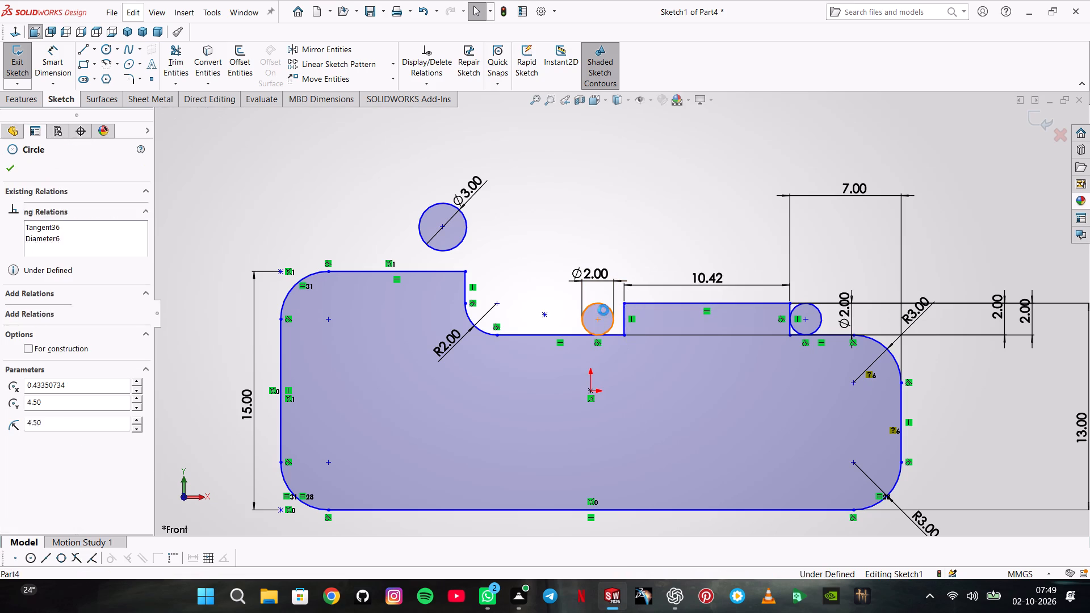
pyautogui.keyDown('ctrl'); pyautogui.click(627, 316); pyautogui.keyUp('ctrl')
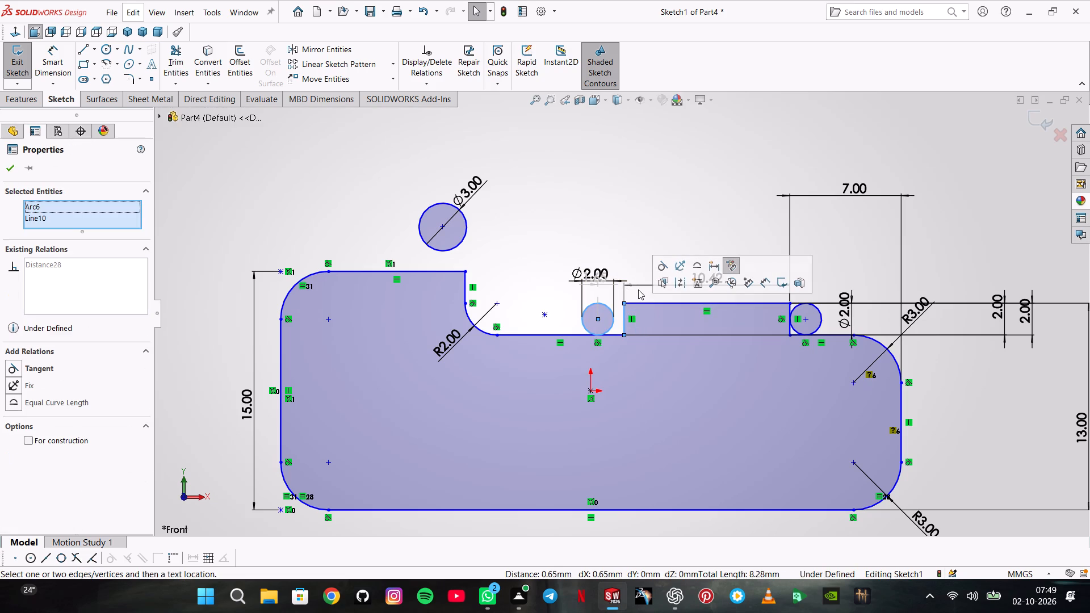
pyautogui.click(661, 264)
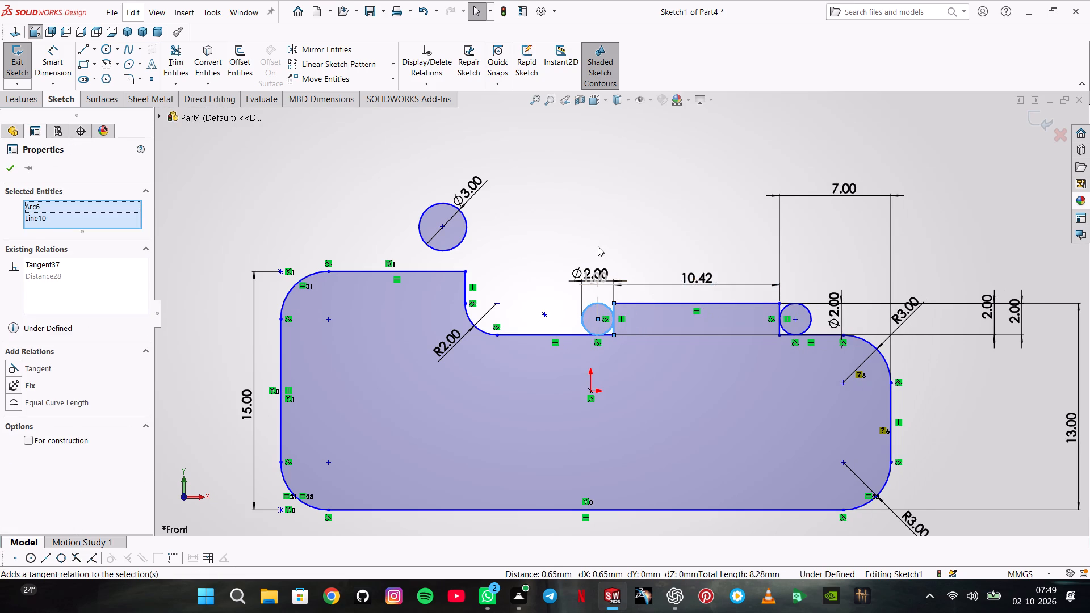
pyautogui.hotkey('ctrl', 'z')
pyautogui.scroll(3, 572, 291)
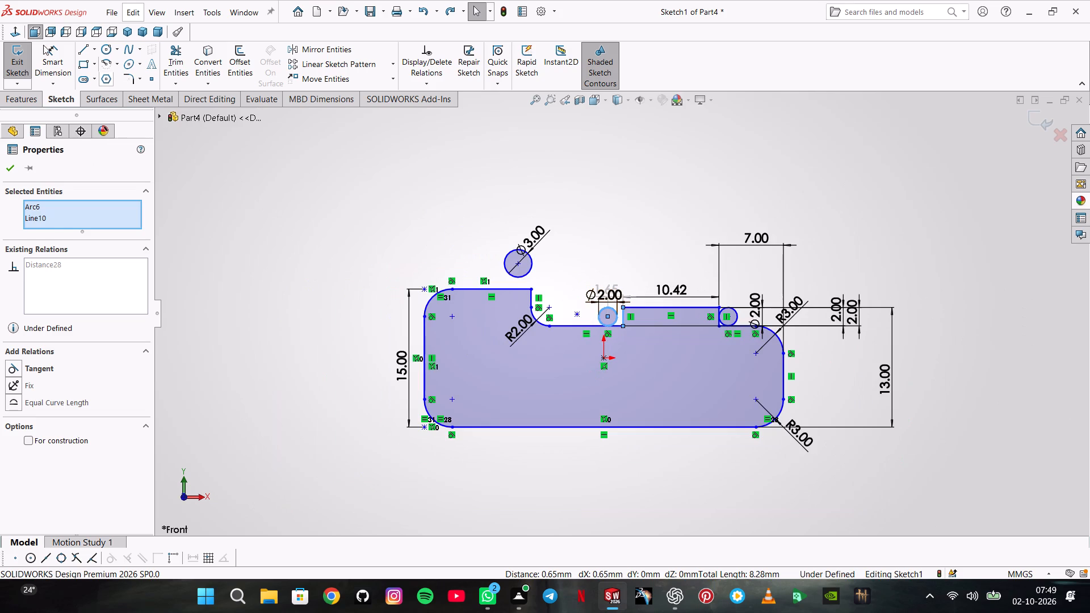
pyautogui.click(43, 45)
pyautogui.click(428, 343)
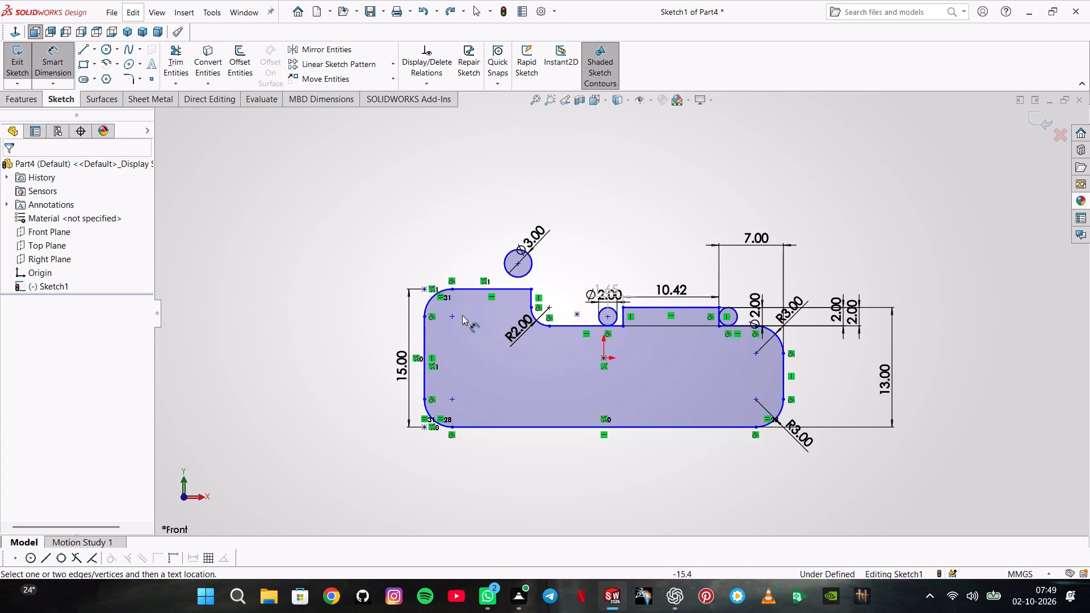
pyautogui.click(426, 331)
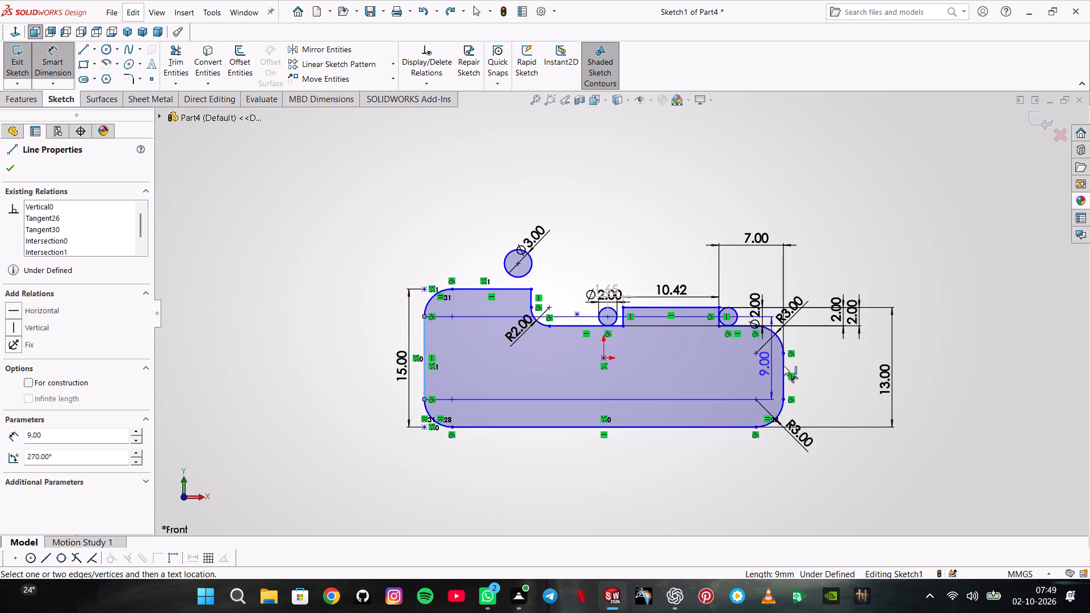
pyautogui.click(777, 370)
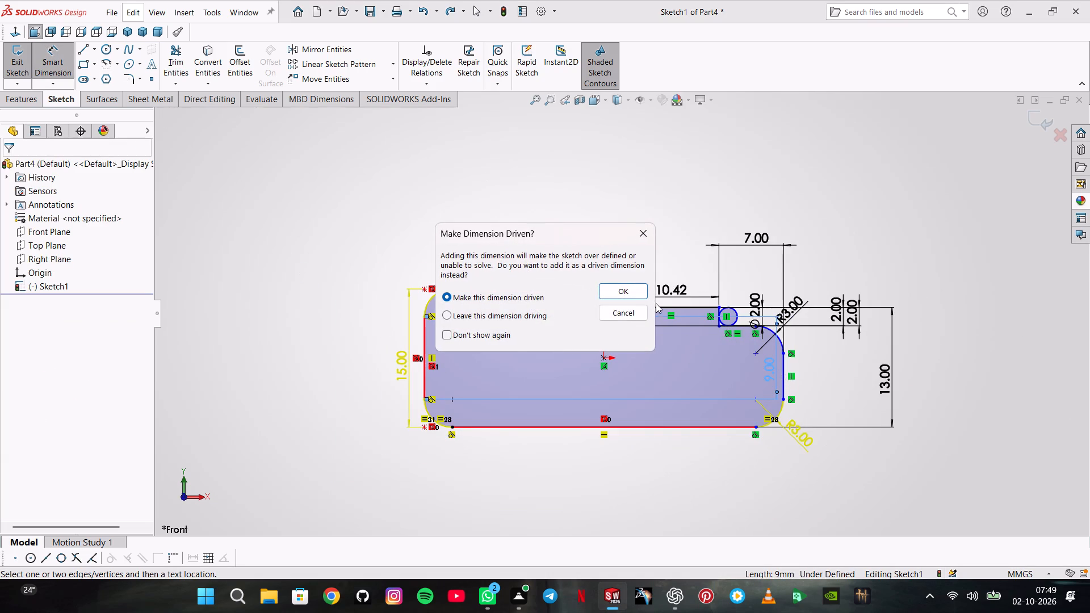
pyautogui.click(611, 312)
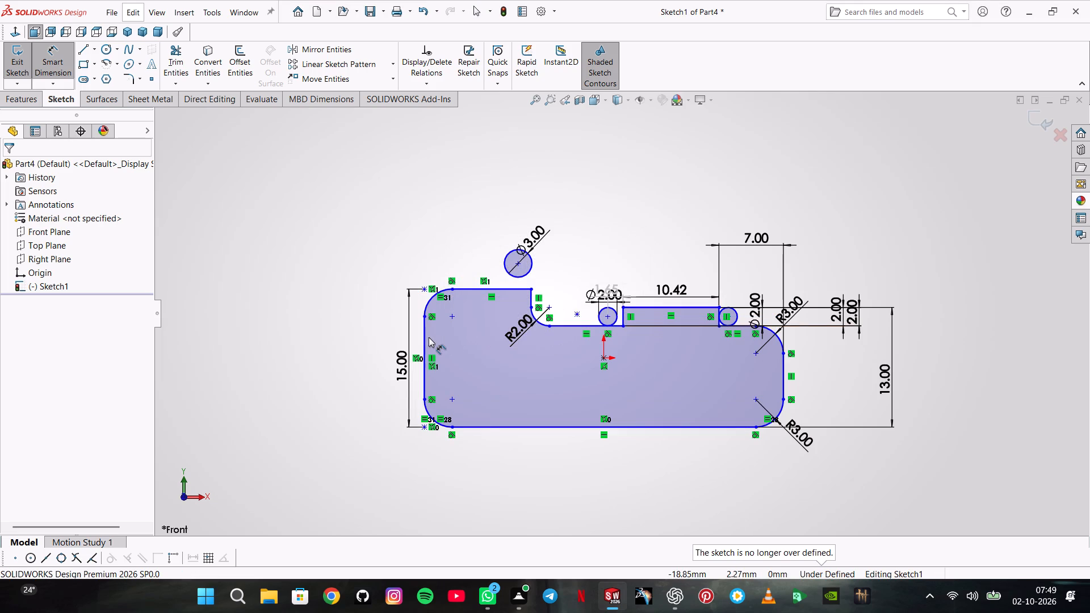
# Dimension the profile's overall width between its outer vertical edges as 39 mm, placed below the profile.
pyautogui.click(422, 338)
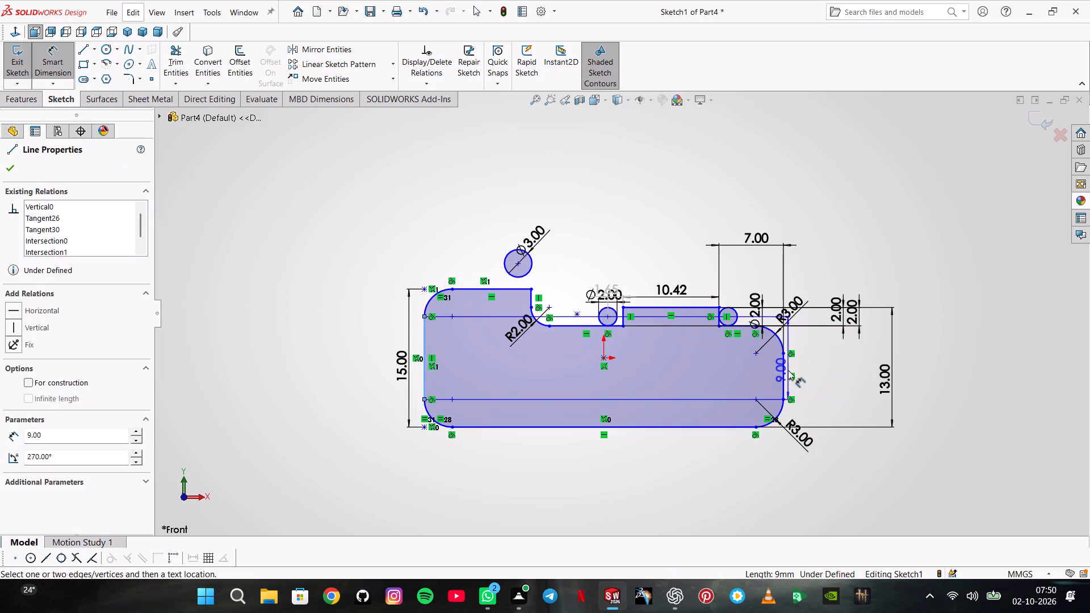
pyautogui.click(786, 373)
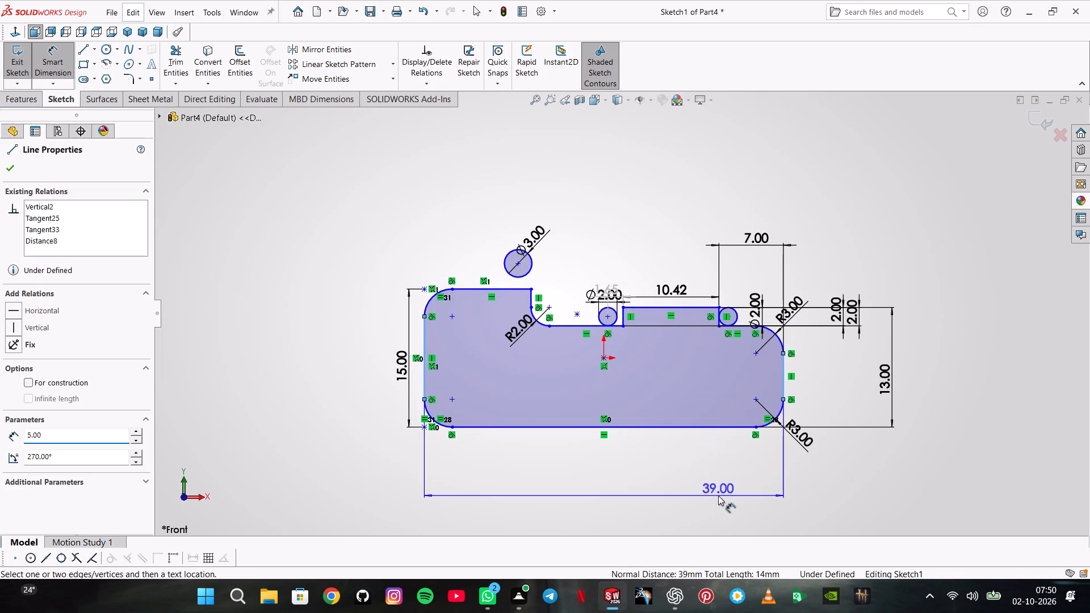
pyautogui.click(718, 496)
pyautogui.press('Return')
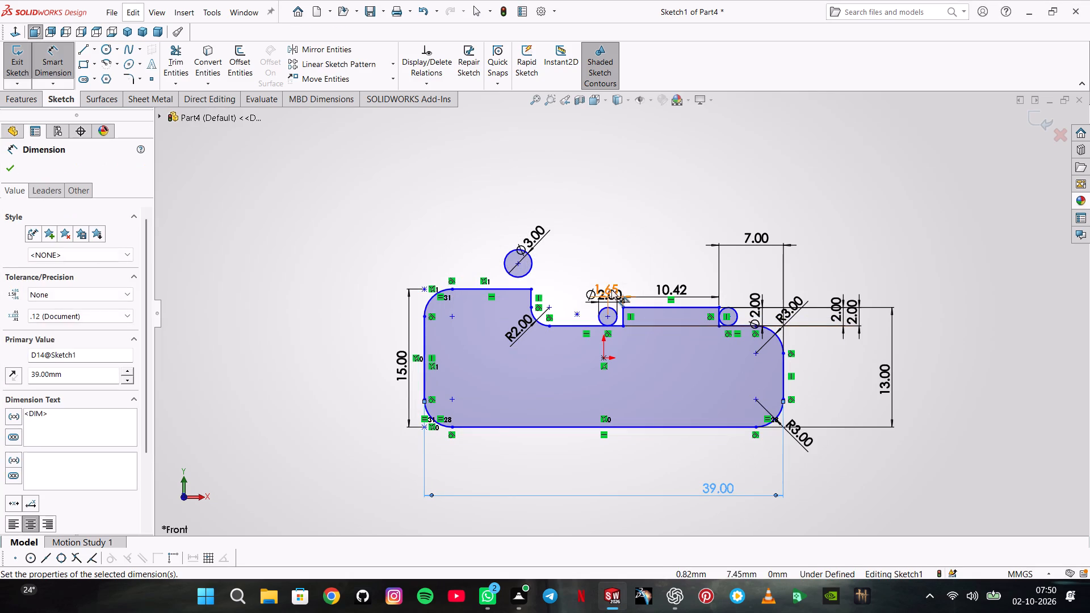
pyautogui.press('Escape')
# Make the circle left of the raised ledge tangent to the ledge's left vertical edge.
pyautogui.keyDown('ctrl'); pyautogui.click(602, 313); pyautogui.keyUp('ctrl')
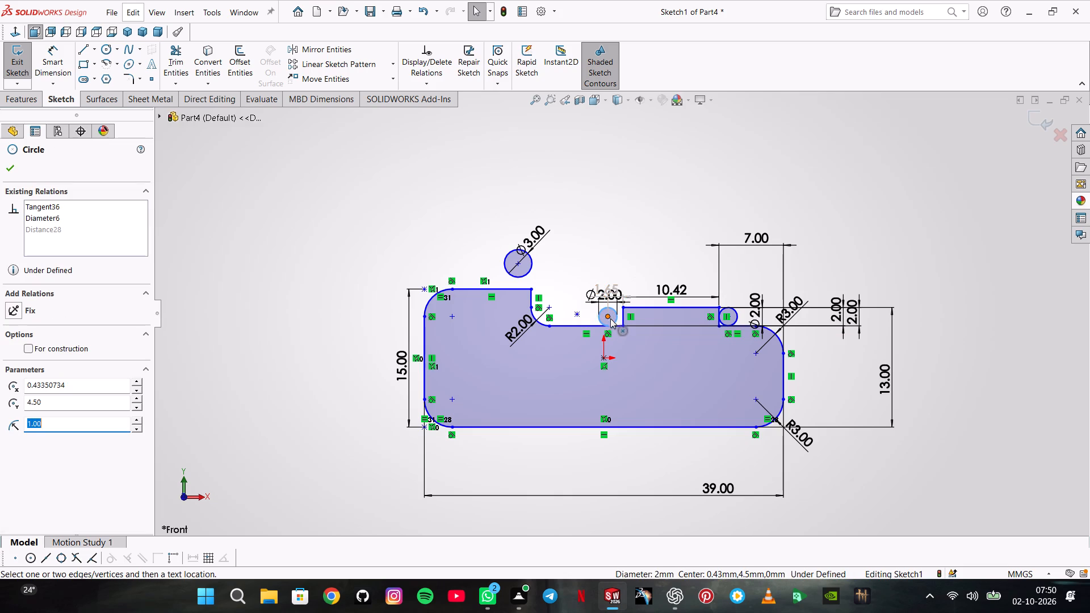
pyautogui.keyDown('ctrl'); pyautogui.click(622, 311); pyautogui.keyUp('ctrl')
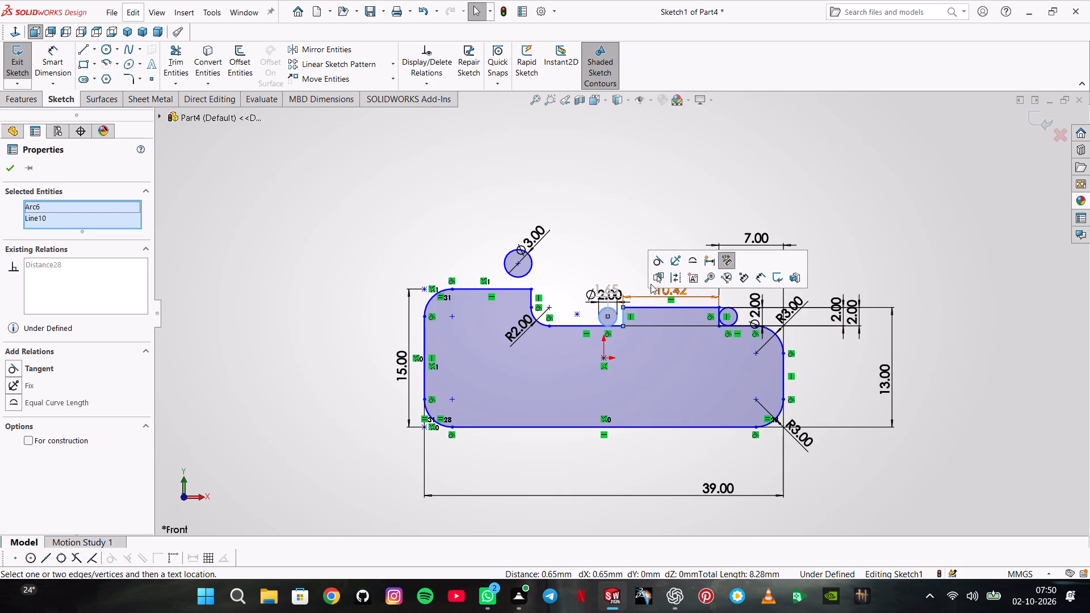
pyautogui.click(659, 259)
pyautogui.click(614, 247)
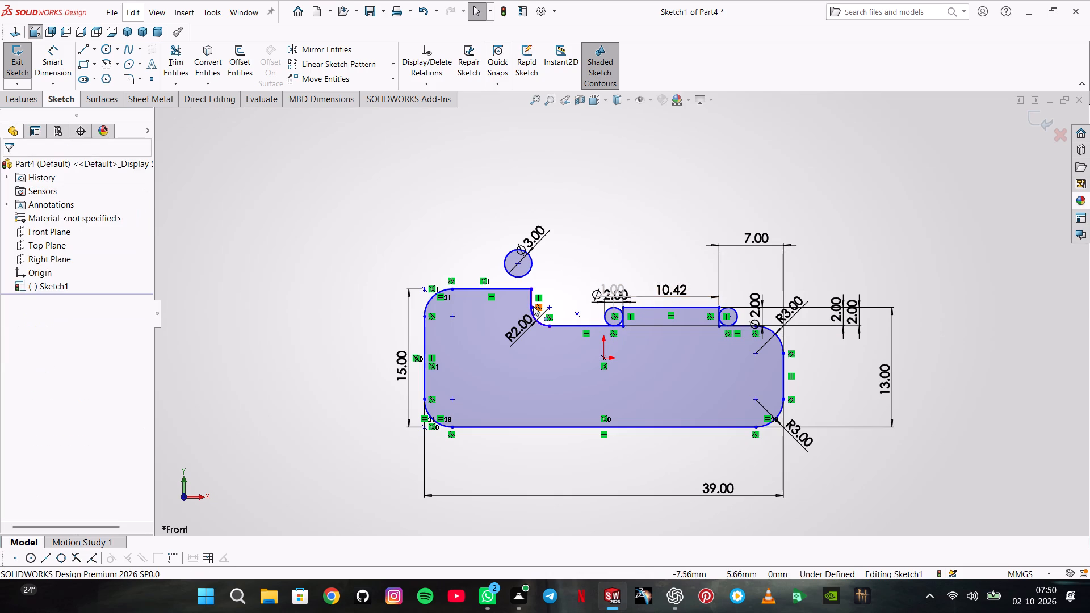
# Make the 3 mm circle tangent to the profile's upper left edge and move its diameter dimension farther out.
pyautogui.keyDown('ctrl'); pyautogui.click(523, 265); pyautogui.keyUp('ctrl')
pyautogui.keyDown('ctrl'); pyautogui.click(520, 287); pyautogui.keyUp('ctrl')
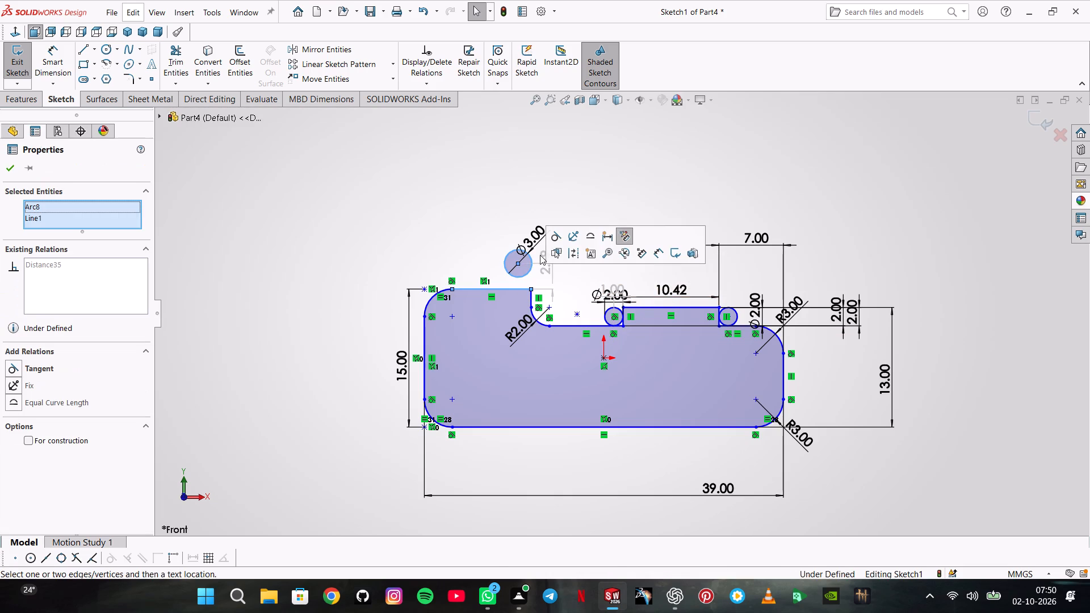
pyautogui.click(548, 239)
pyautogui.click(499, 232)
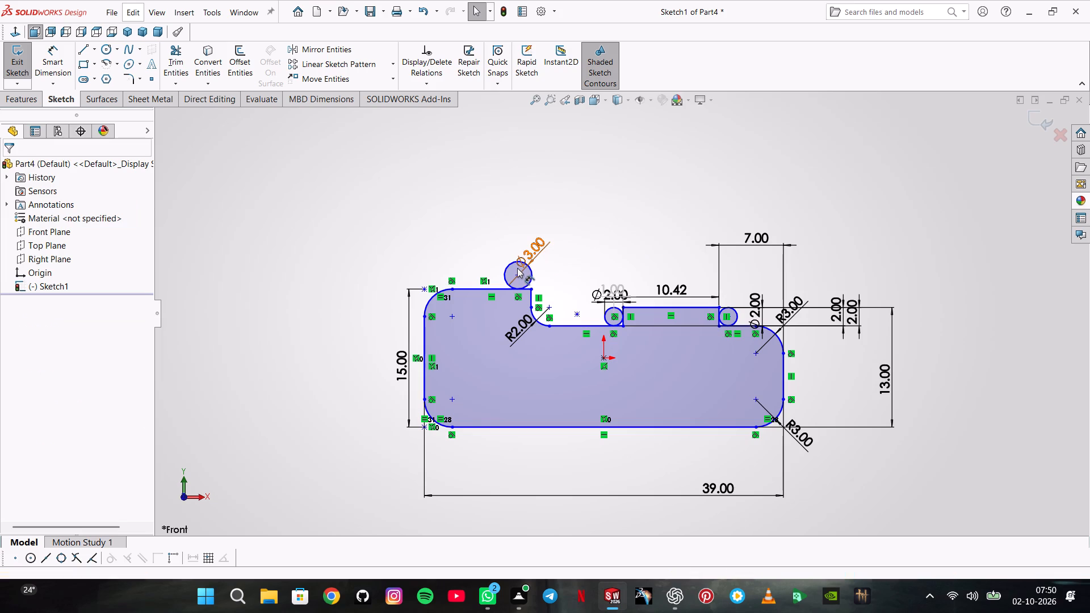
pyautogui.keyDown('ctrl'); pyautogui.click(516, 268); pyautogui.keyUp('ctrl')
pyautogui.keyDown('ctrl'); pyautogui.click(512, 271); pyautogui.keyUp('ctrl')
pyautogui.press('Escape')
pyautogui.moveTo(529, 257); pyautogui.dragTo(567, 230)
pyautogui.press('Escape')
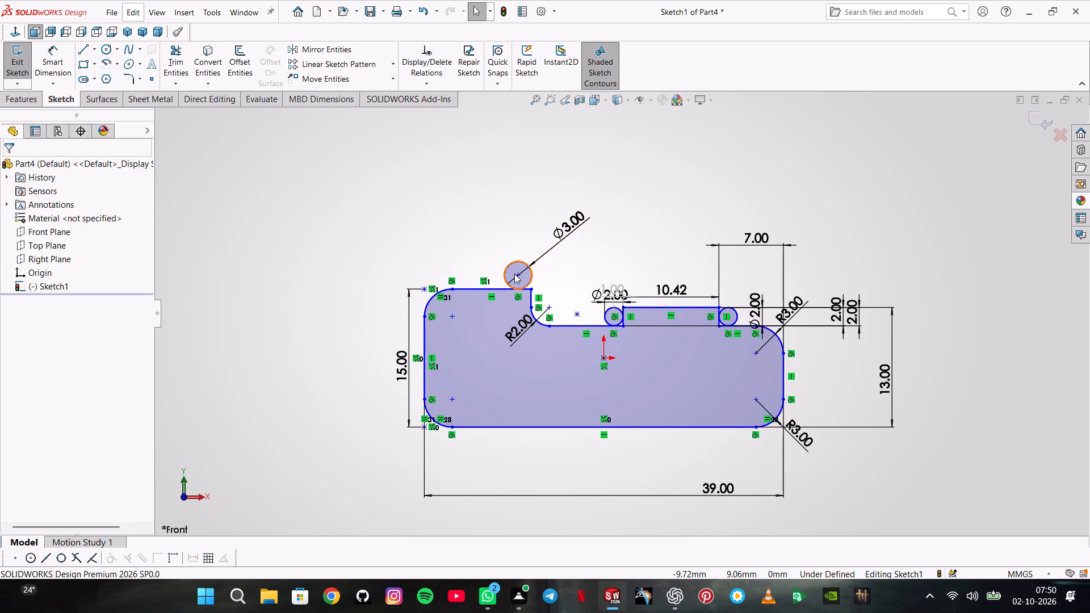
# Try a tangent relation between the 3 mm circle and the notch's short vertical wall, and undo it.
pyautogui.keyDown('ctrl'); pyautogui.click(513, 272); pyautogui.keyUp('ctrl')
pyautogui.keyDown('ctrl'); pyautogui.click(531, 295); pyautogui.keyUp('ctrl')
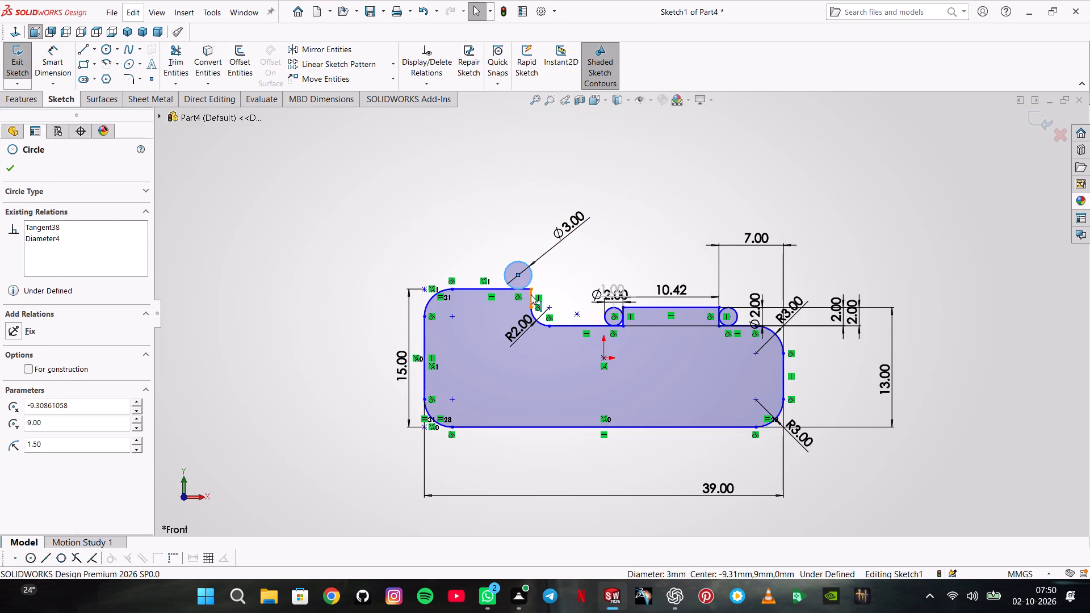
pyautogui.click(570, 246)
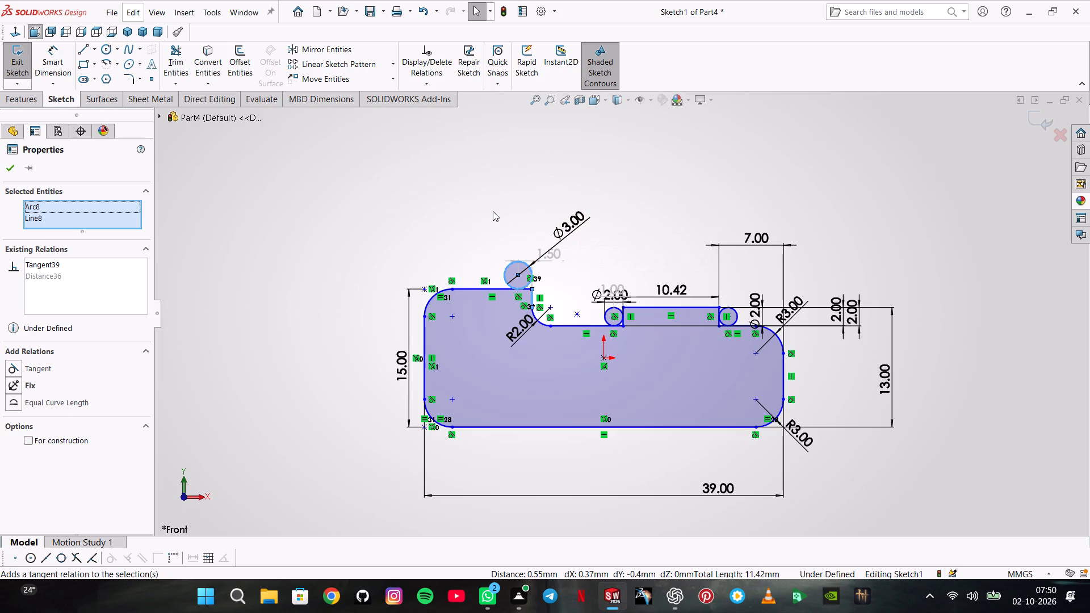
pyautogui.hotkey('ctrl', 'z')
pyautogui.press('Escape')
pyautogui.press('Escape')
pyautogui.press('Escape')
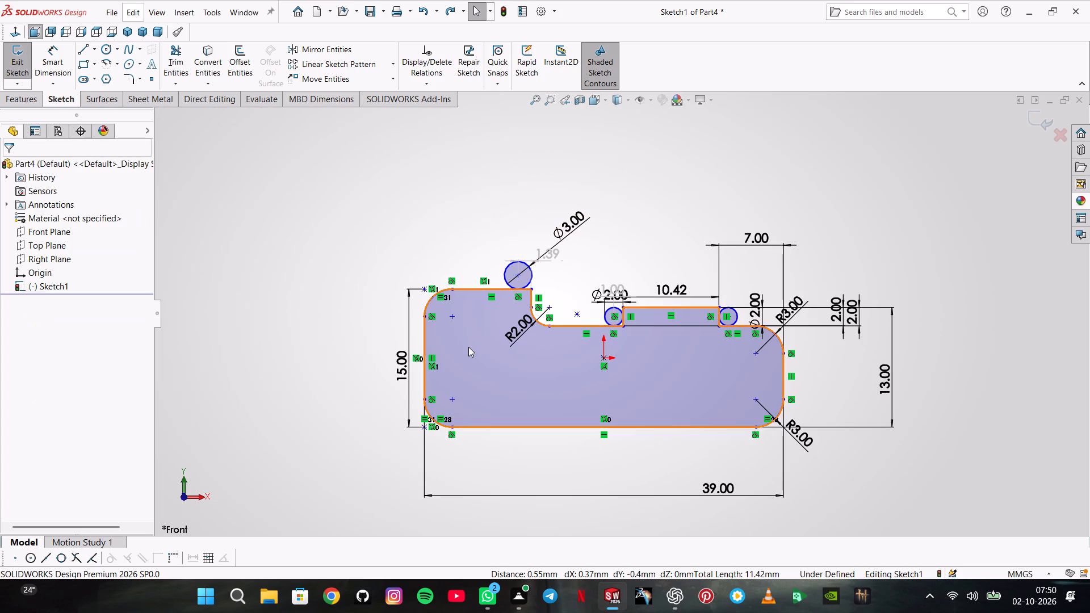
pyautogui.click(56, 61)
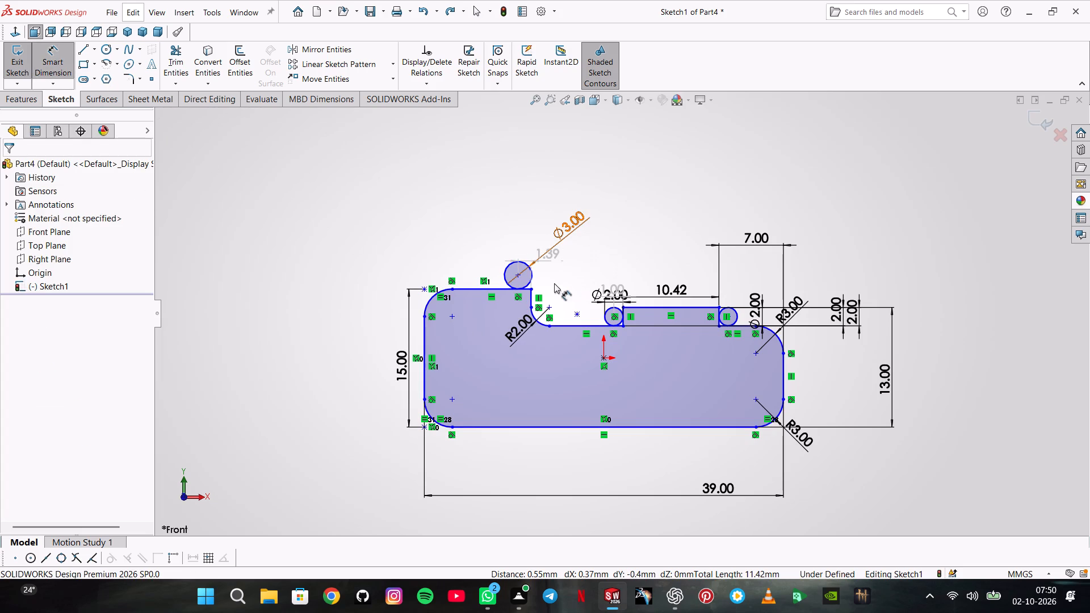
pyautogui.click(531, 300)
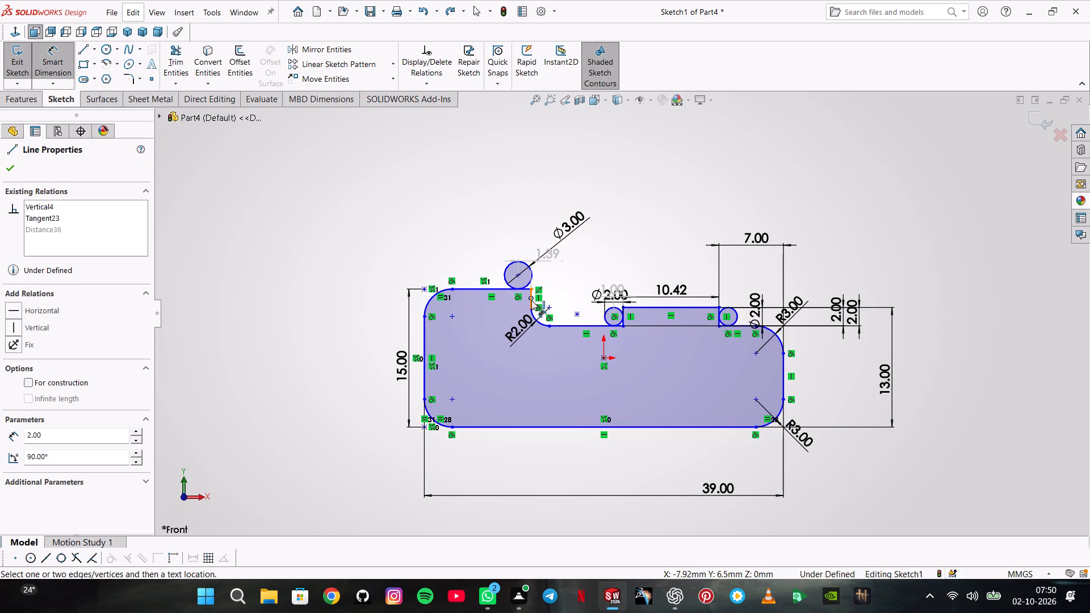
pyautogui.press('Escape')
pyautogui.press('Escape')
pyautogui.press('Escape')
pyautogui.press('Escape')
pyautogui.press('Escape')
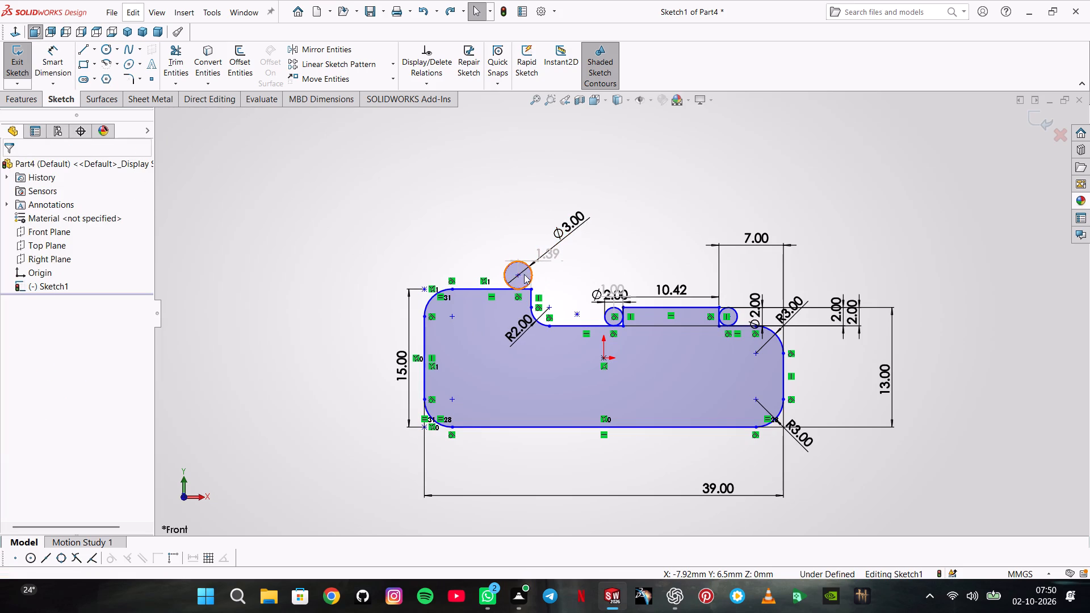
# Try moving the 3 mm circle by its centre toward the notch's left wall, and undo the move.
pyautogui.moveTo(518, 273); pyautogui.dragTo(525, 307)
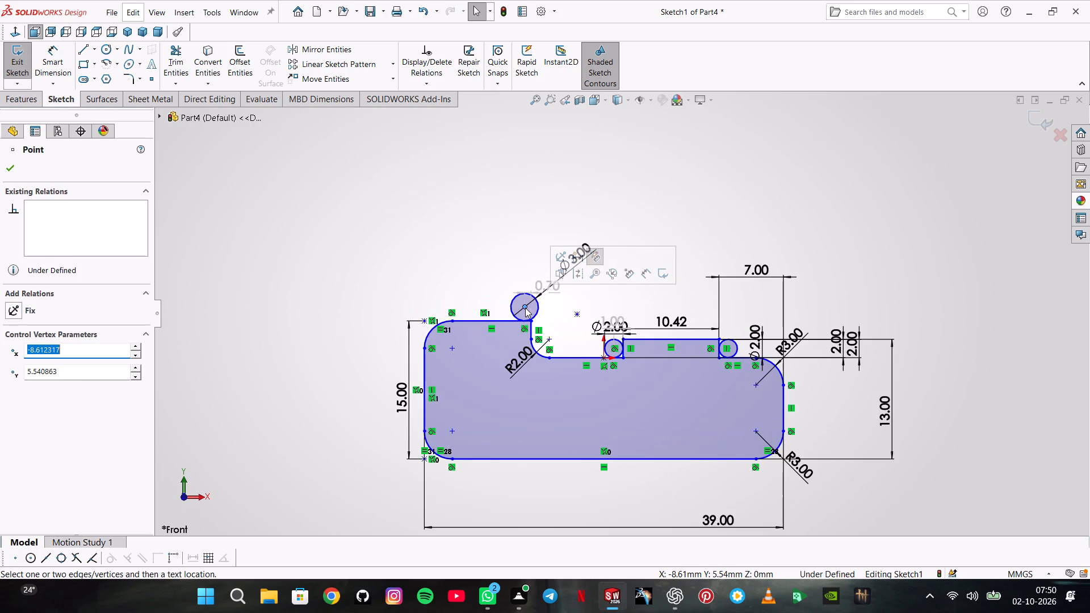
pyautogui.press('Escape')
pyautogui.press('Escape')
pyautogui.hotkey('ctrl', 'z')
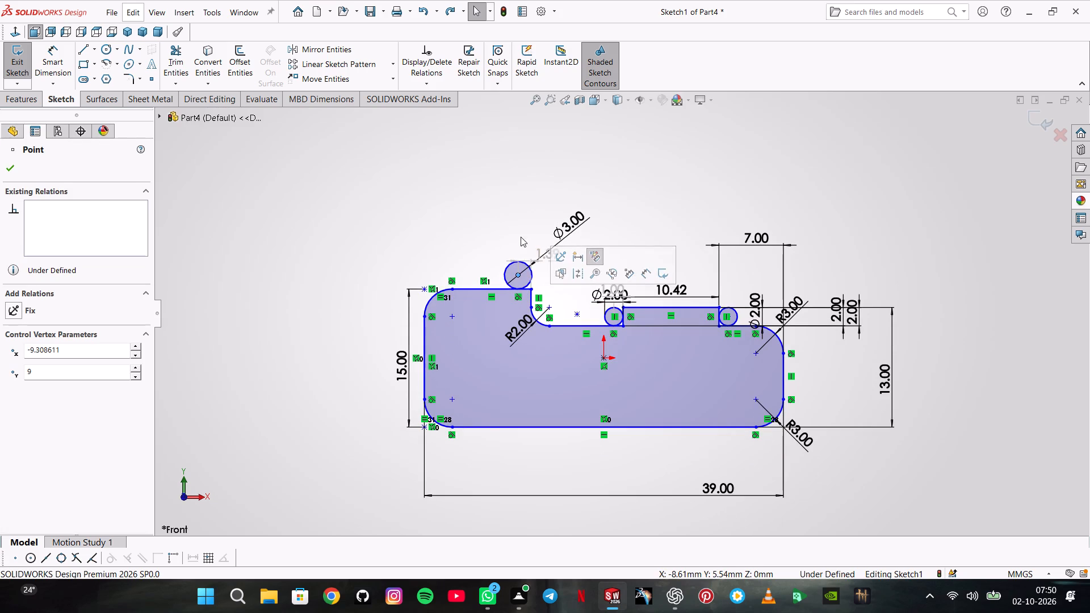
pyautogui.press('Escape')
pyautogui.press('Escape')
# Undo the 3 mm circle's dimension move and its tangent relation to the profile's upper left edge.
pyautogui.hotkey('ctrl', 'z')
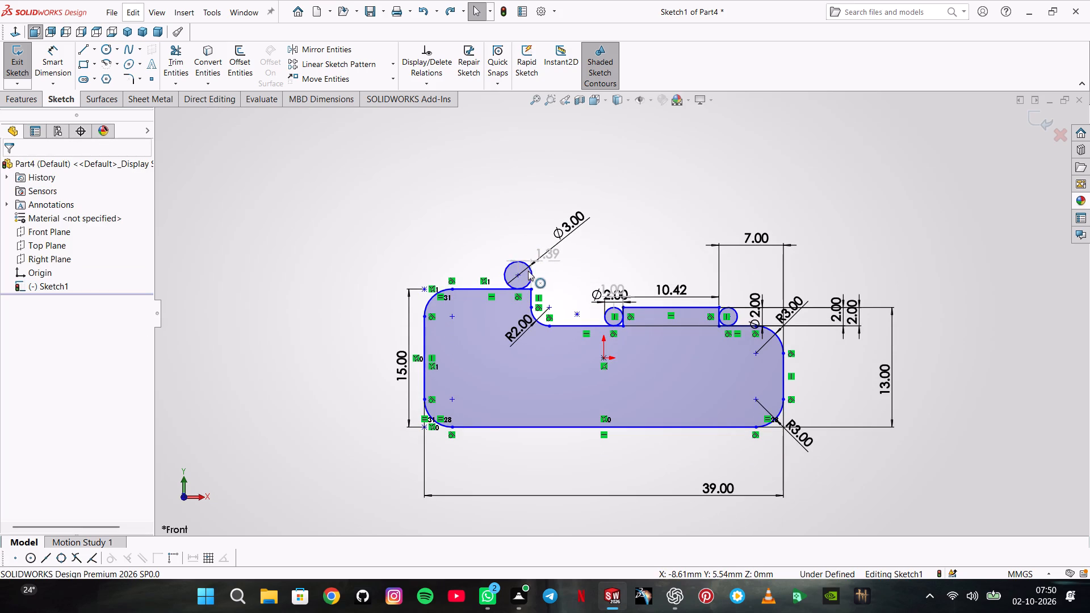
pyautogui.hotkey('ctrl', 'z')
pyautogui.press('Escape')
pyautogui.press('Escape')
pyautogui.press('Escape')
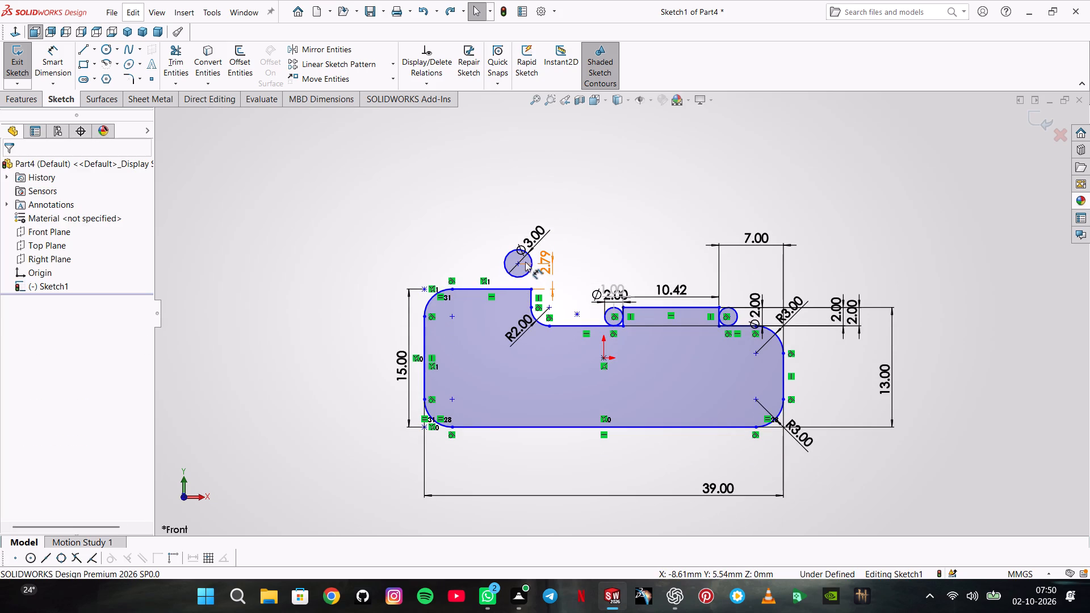
# Move the 3 mm circle's diameter dimension outward and its centre inside the profile near the notch's short wall, about X -9.7, Y 5.5 mm.
pyautogui.press('Escape')
pyautogui.moveTo(533, 243); pyautogui.dragTo(568, 194)
pyautogui.press('Escape')
pyautogui.press('Escape')
pyautogui.moveTo(521, 264); pyautogui.dragTo(522, 321)
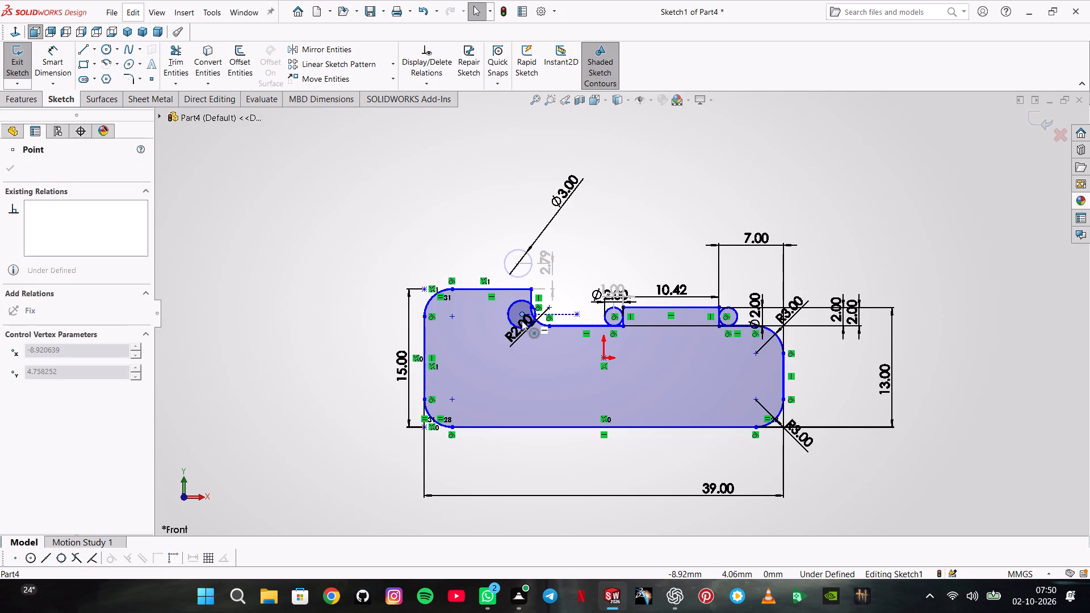
pyautogui.moveTo(522, 321); pyautogui.dragTo(514, 309)
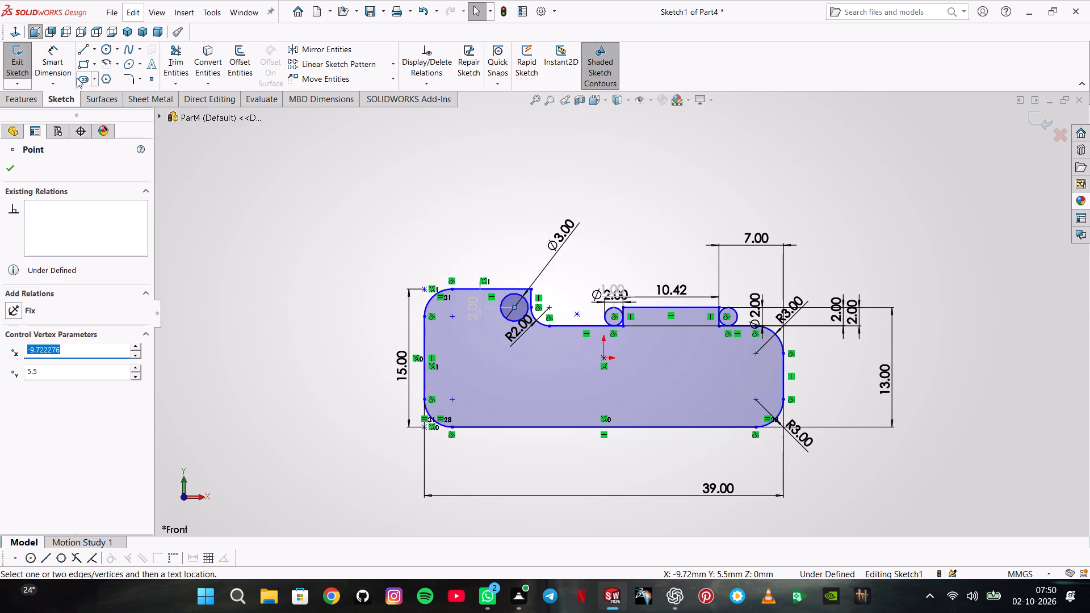
# Make the 3 mm circle tangent to the profile's upper left edge.
pyautogui.press('Escape')
pyautogui.keyDown('ctrl'); pyautogui.click(512, 299); pyautogui.keyUp('ctrl')
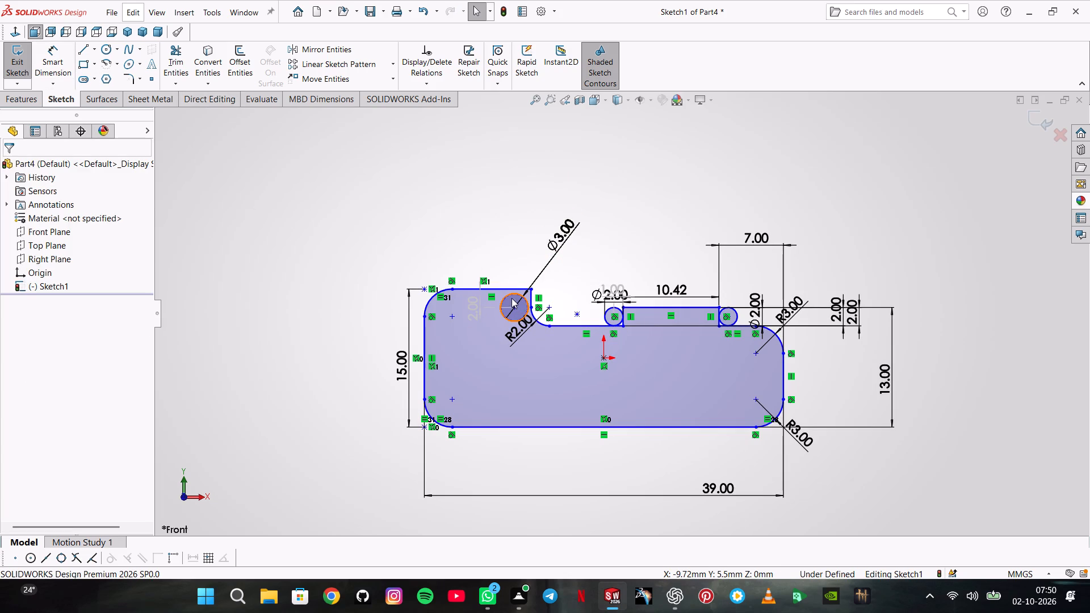
pyautogui.keyDown('ctrl'); pyautogui.click(512, 288); pyautogui.keyUp('ctrl')
pyautogui.click(546, 241)
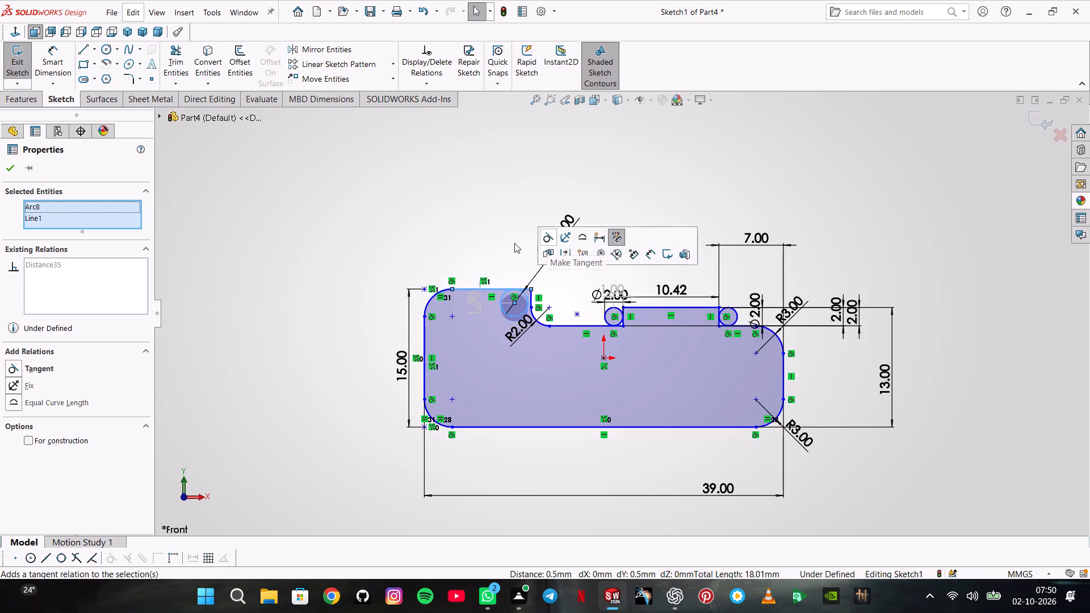
pyautogui.click(456, 228)
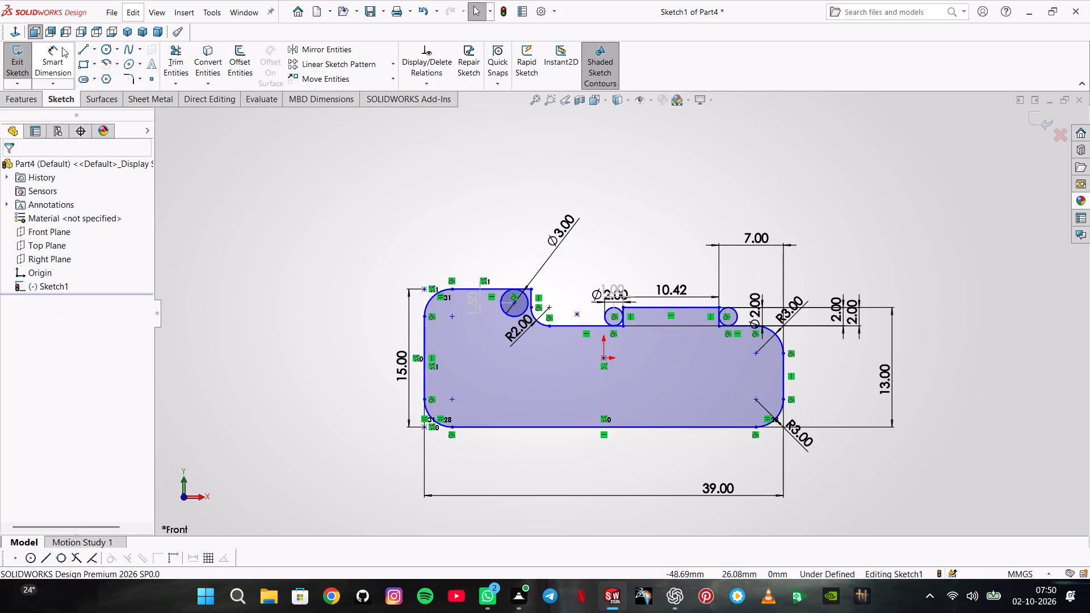
# Dimension the distance from the profile's left edge to the notch's short left wall as 14 mm.
pyautogui.click(61, 46)
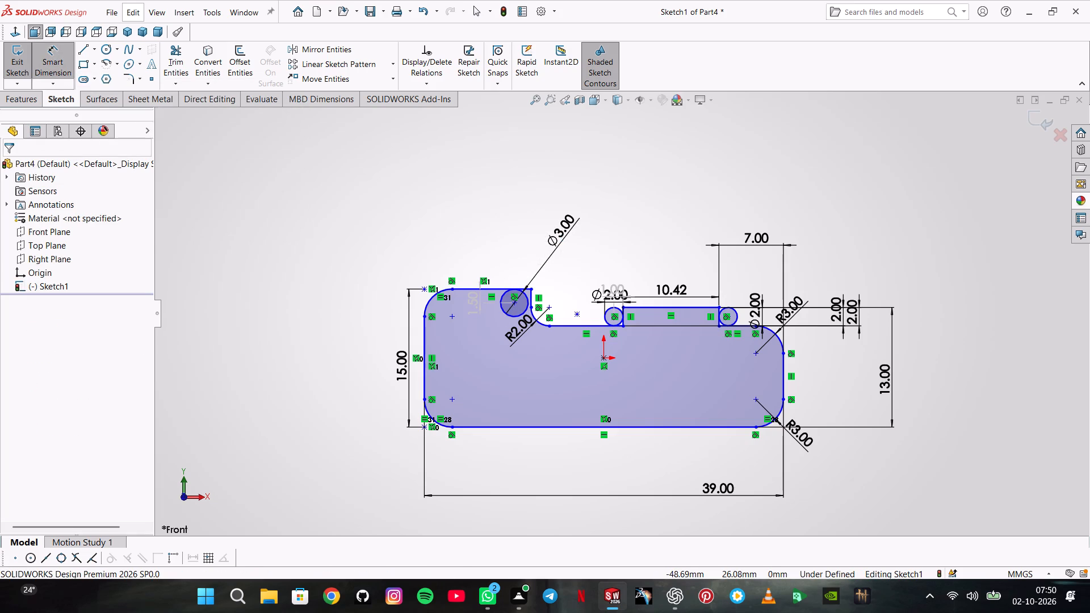
pyautogui.click(422, 334)
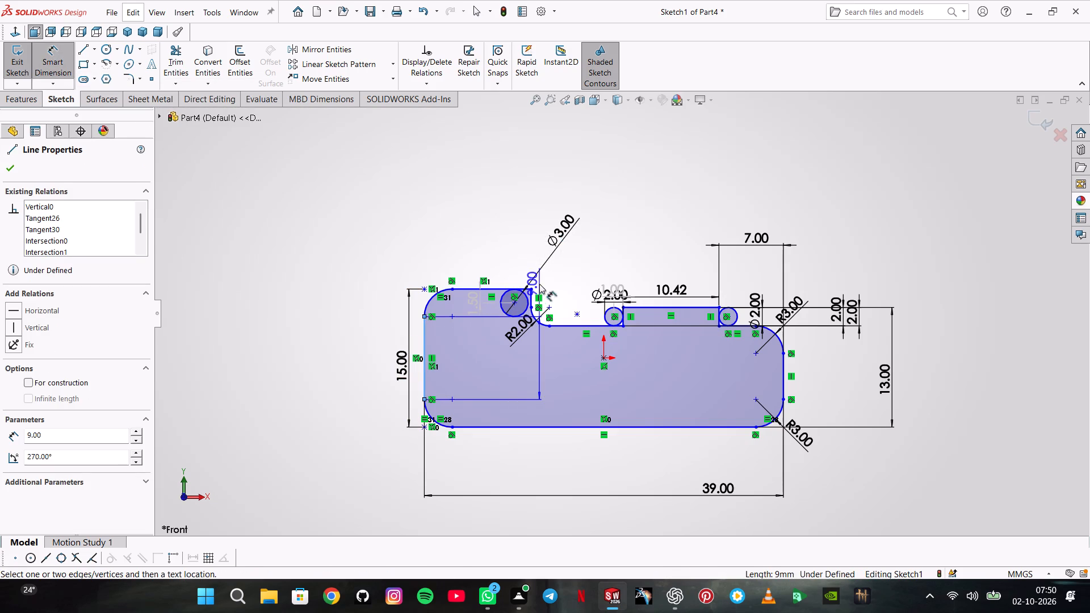
pyautogui.click(529, 294)
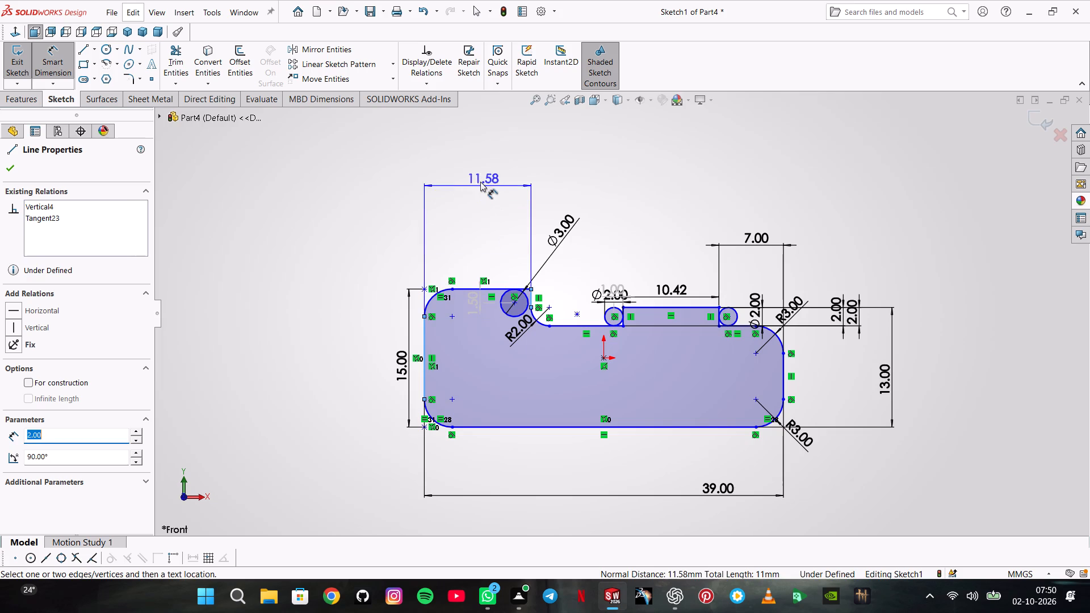
pyautogui.click(480, 182)
pyautogui.write('14')
pyautogui.press('Return')
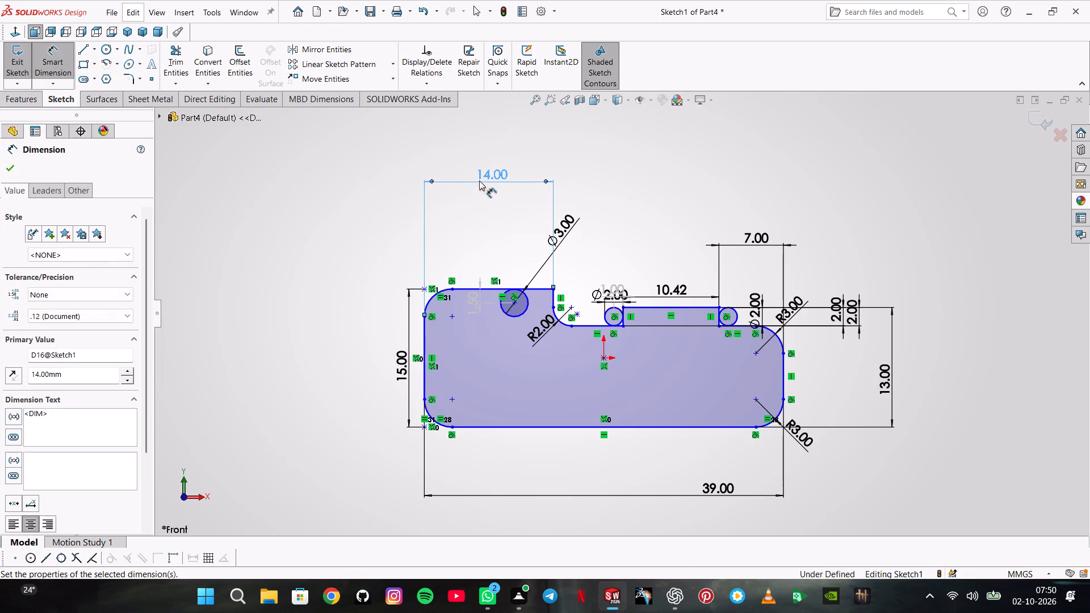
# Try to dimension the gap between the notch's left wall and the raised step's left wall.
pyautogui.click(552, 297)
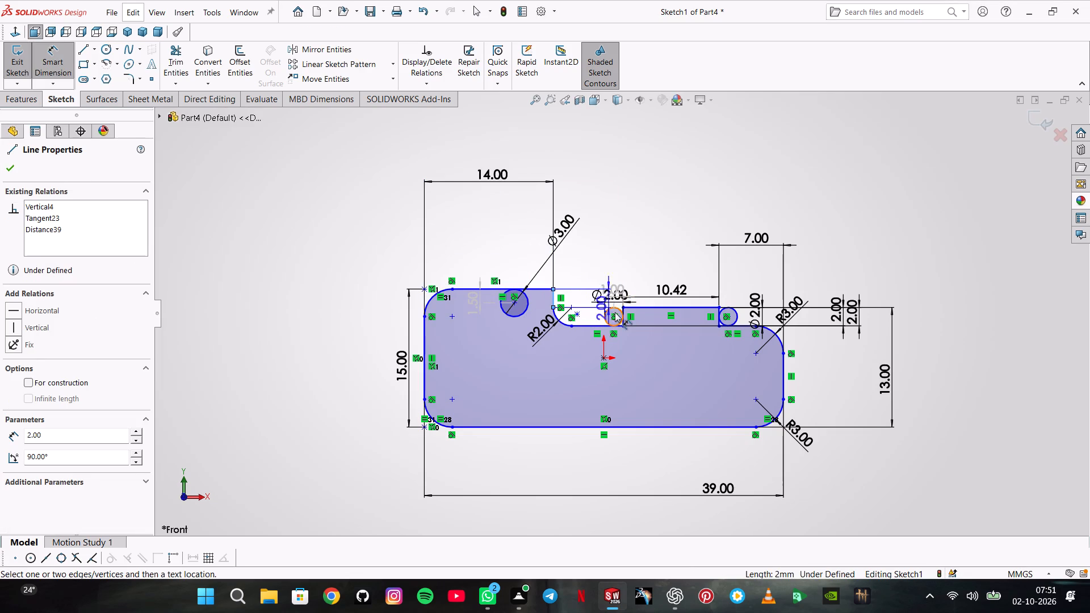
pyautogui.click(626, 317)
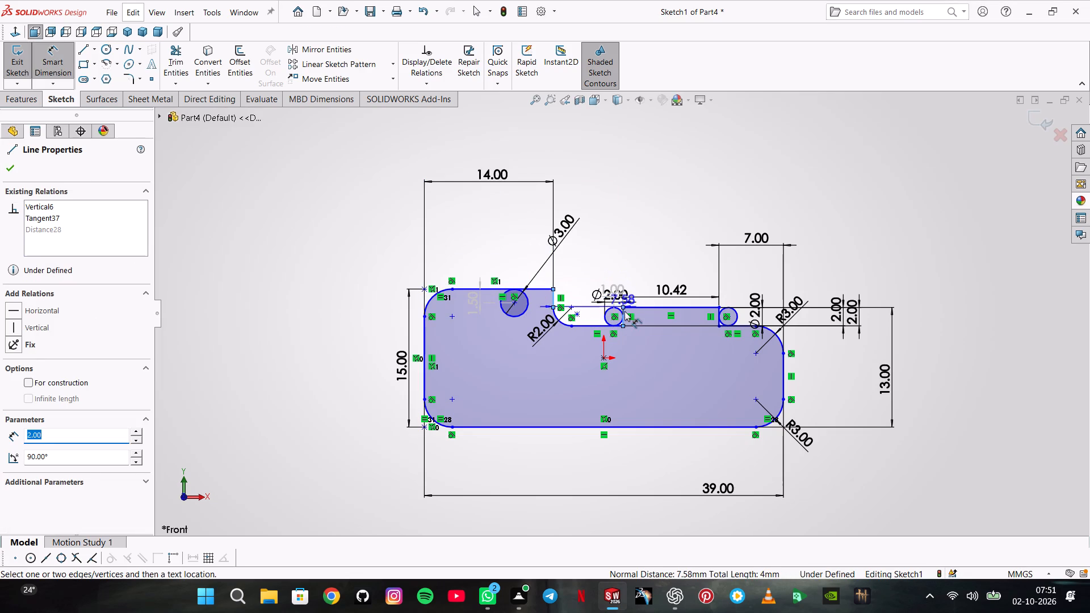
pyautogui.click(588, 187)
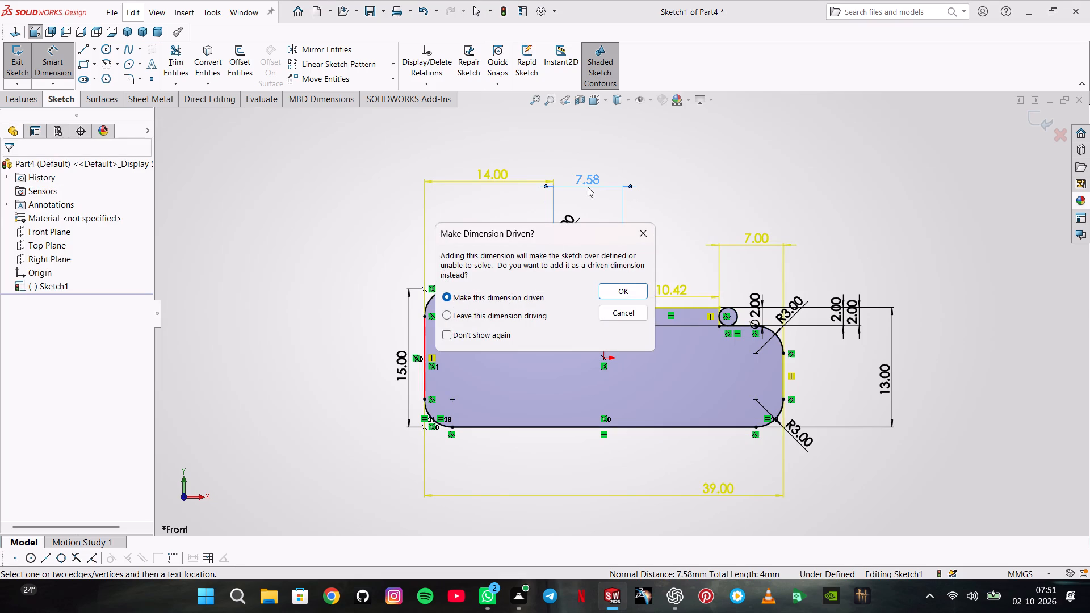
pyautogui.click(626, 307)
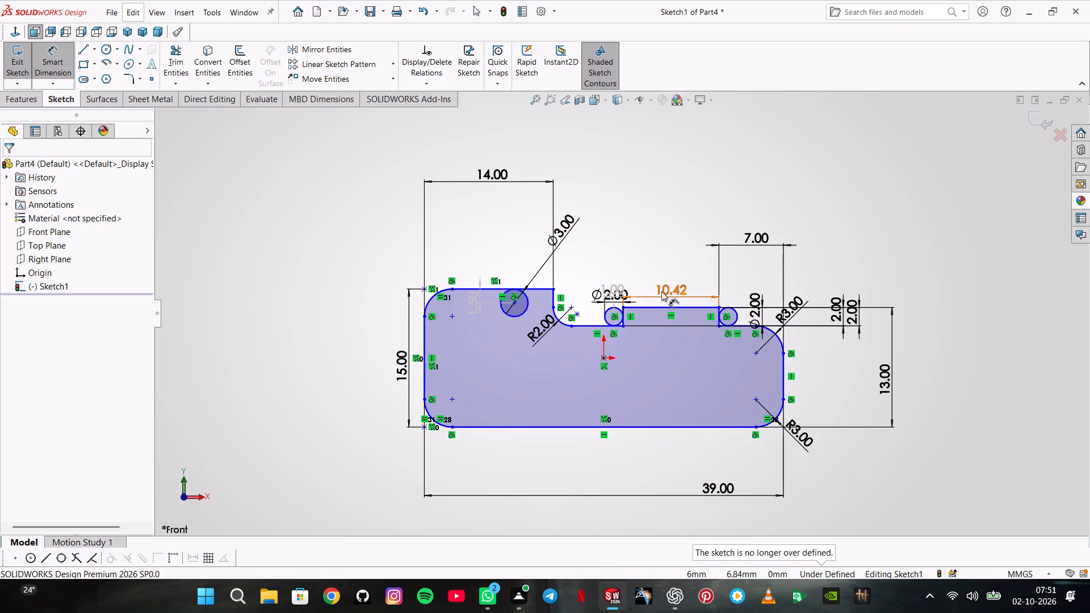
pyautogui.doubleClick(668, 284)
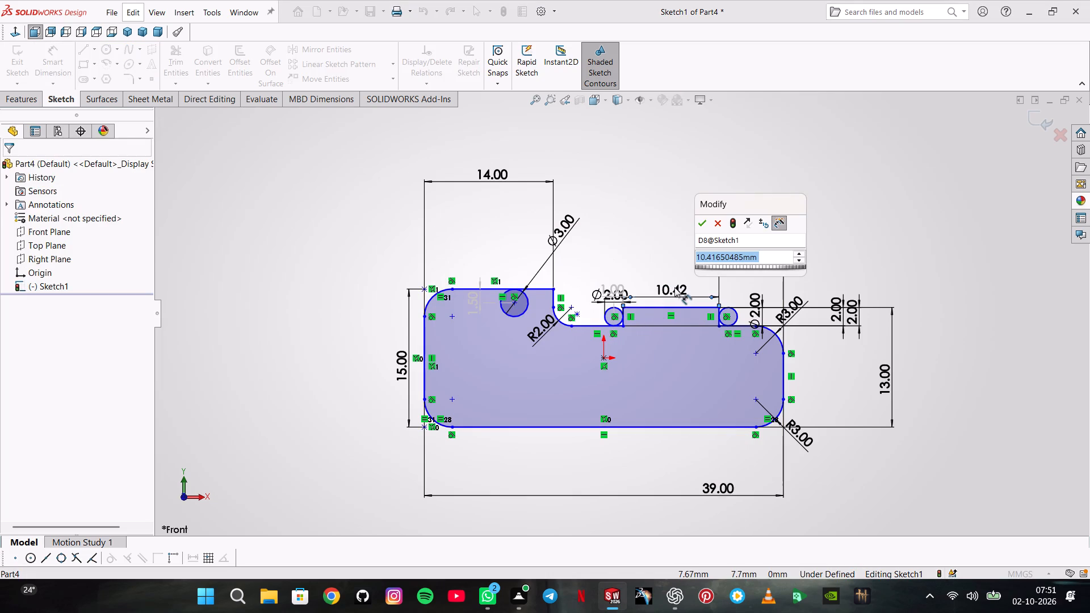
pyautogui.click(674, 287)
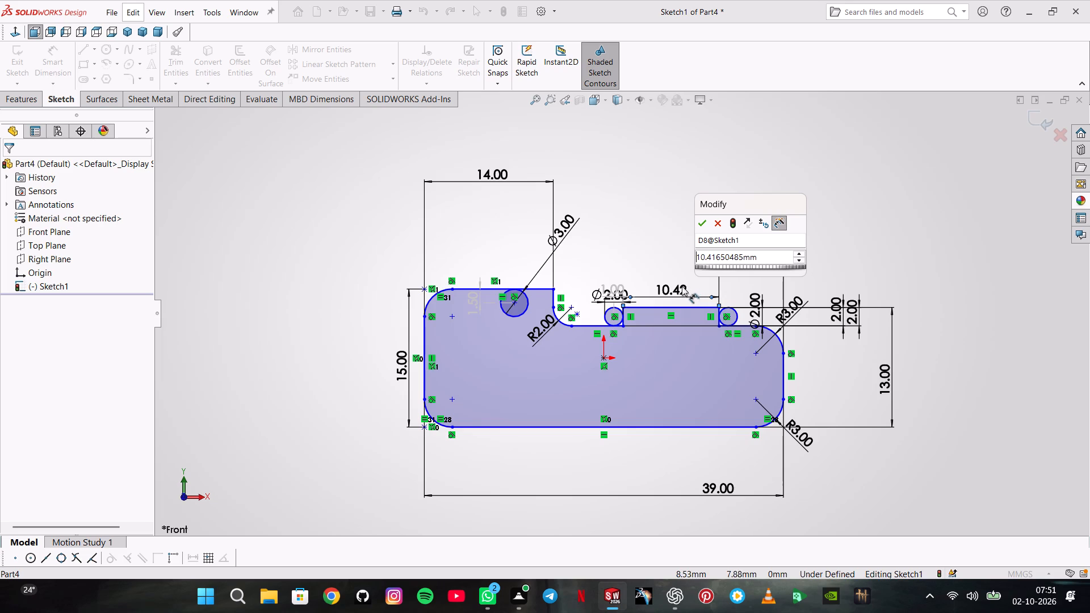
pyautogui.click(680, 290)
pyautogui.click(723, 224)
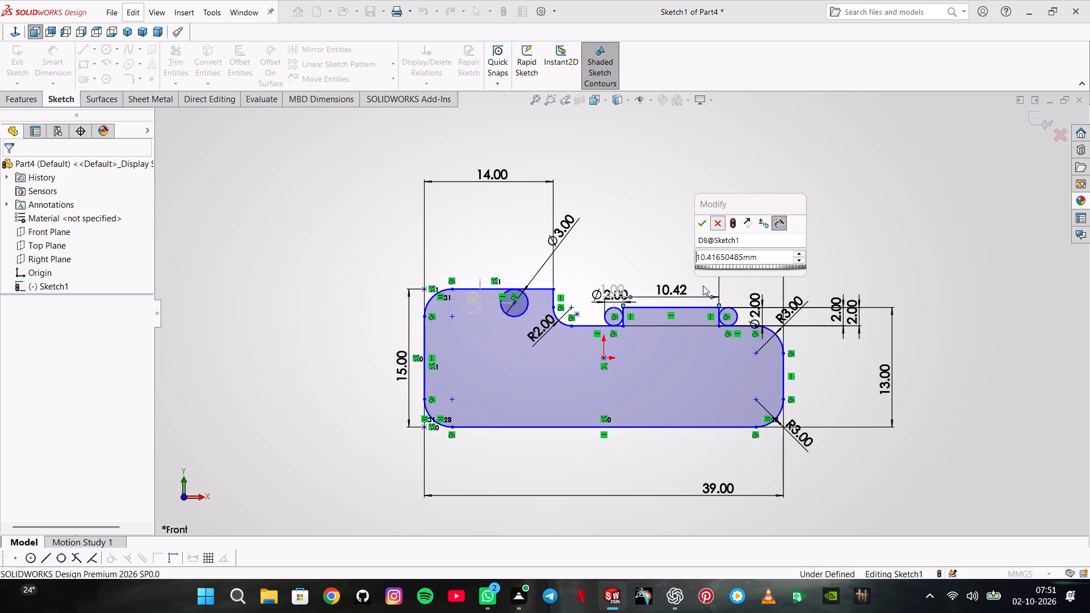
# Delete the 10.42 mm width dimension above the raised step.
pyautogui.click(686, 292)
pyautogui.press('Delete')
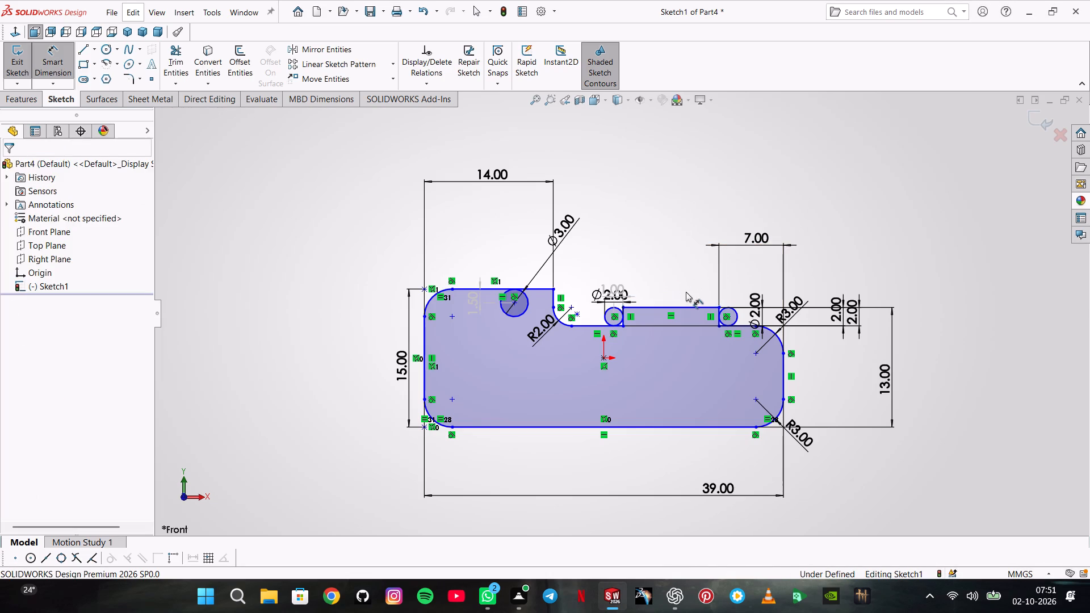
# Dimension the gap between the notch's left wall and the raised step's left wall as 10 mm.
pyautogui.click(553, 300)
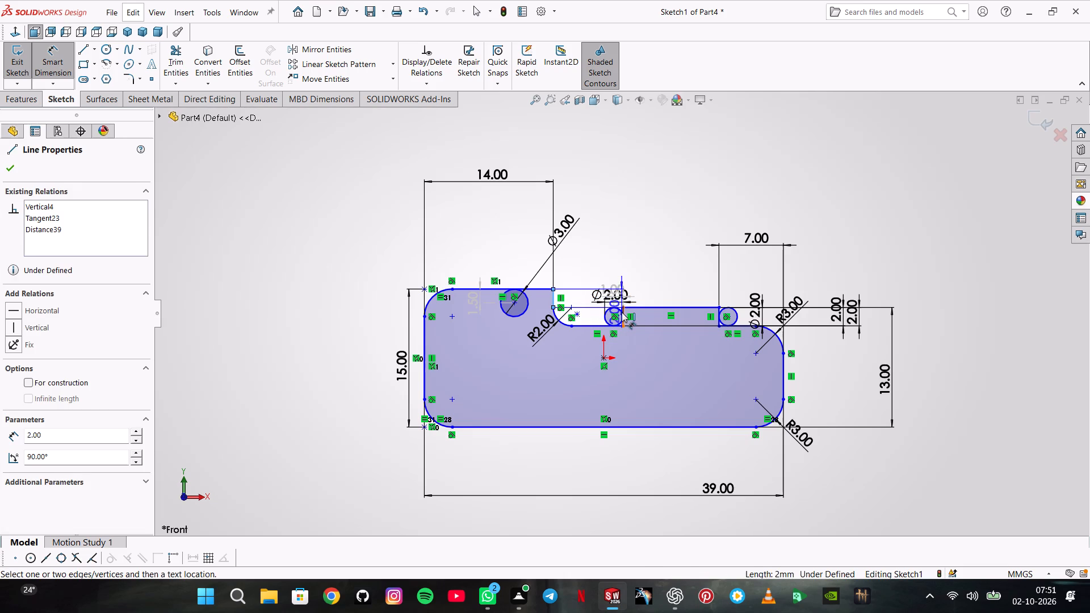
pyautogui.click(622, 312)
pyautogui.click(595, 208)
pyautogui.write('10')
pyautogui.press('Return')
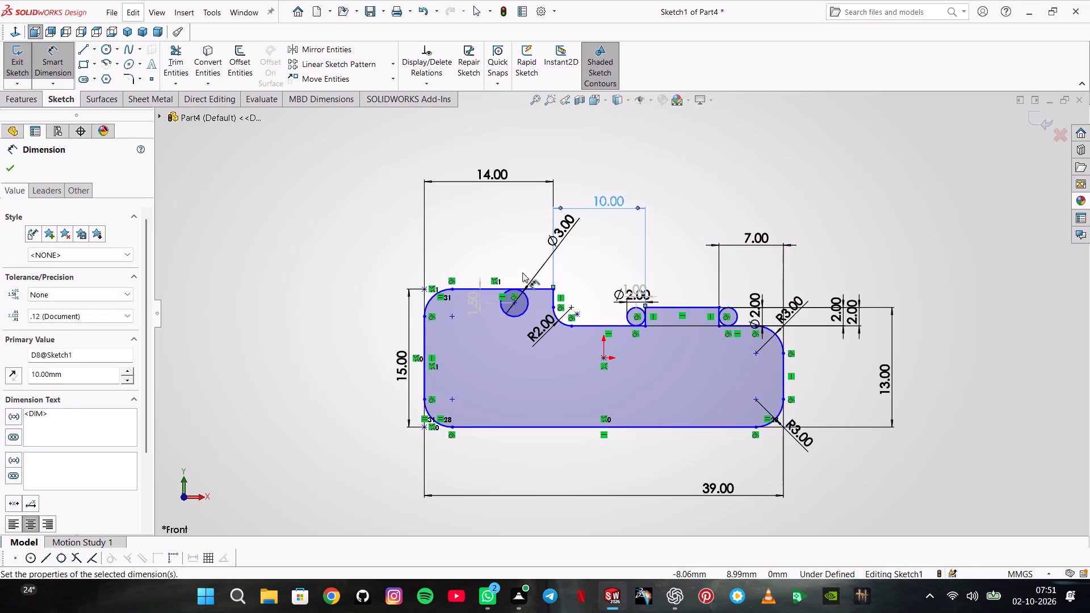
# Make the 3 mm circle tangent to the notch's short left wall.
pyautogui.scroll(-2, 644, 318)
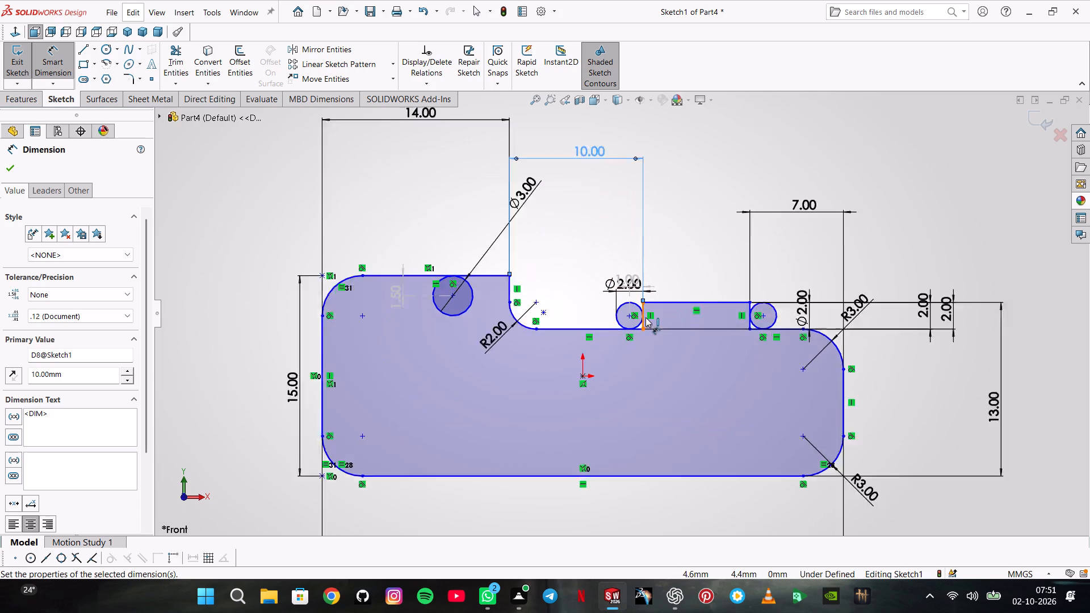
pyautogui.scroll(-2, 645, 317)
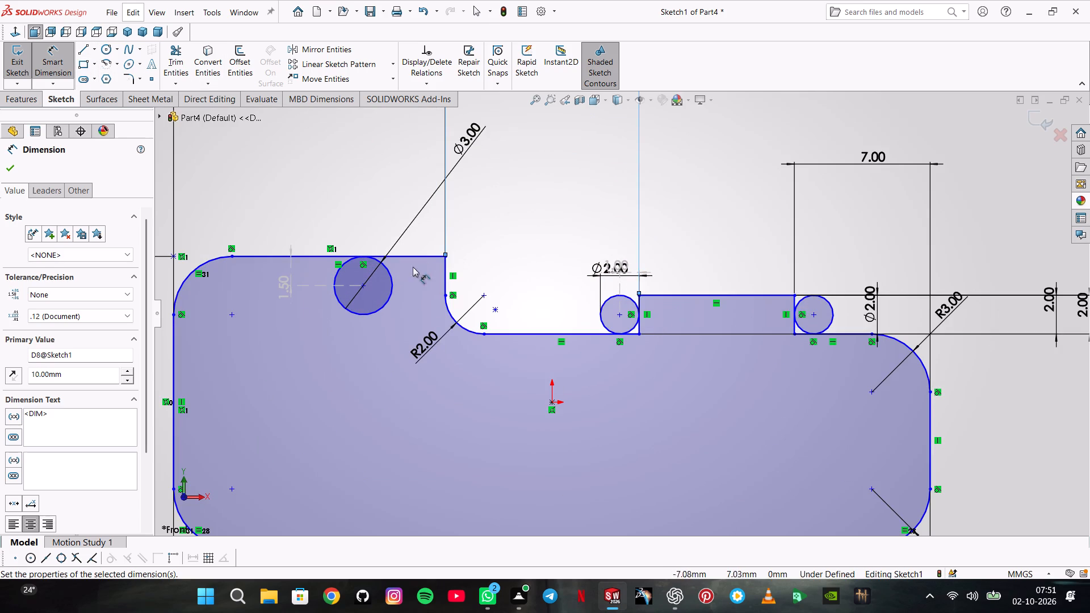
pyautogui.press('Escape')
pyautogui.click(380, 283)
pyautogui.keyDown('ctrl'); pyautogui.click(444, 273); pyautogui.keyUp('ctrl')
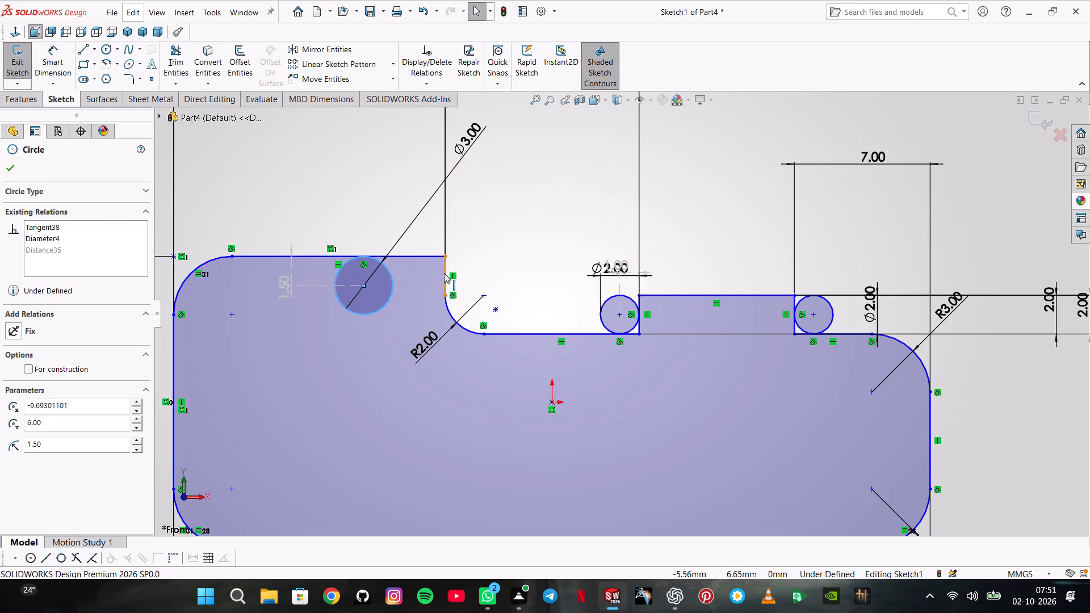
pyautogui.click(484, 225)
pyautogui.press('Escape')
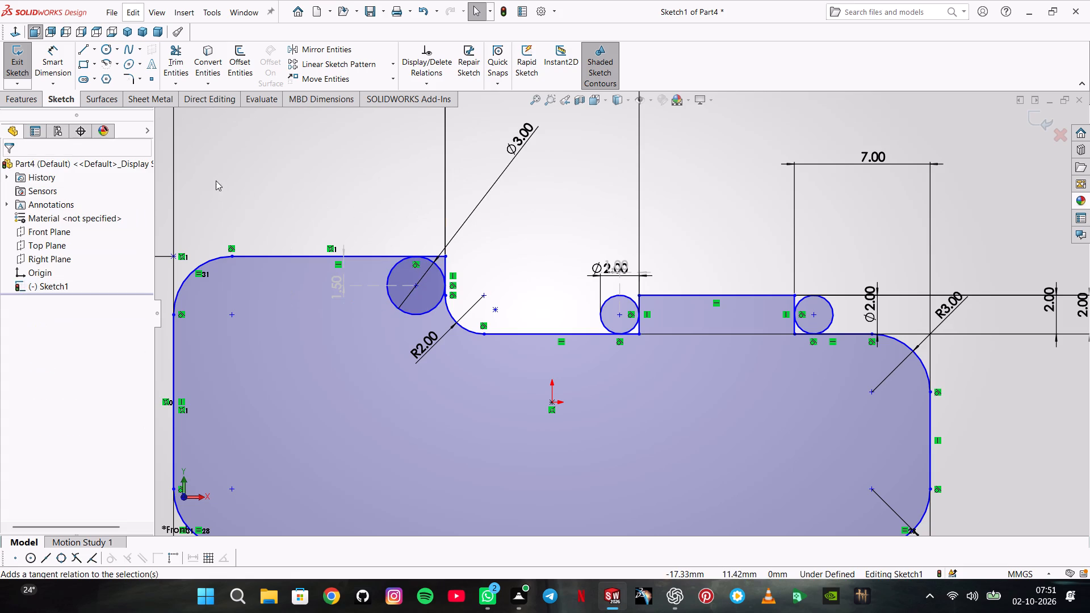
# Trim the sharp corners and excess circle arcs at the 3 mm circle and both 2 mm circles, leaving rounded corners.
pyautogui.click(171, 47)
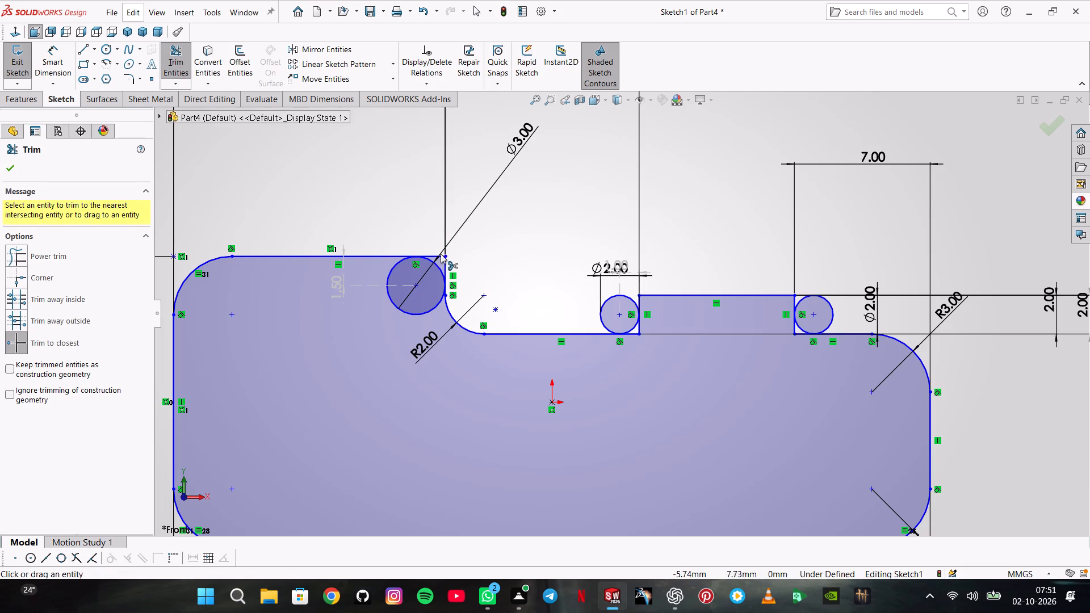
pyautogui.click(441, 257)
pyautogui.click(445, 265)
pyautogui.click(414, 314)
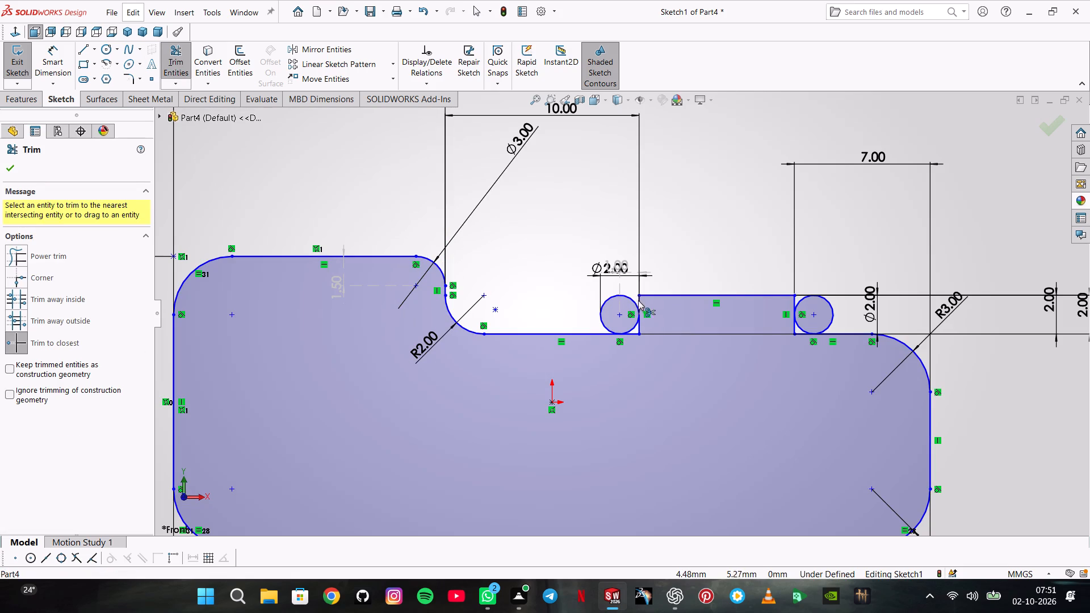
pyautogui.click(640, 323)
pyautogui.click(635, 332)
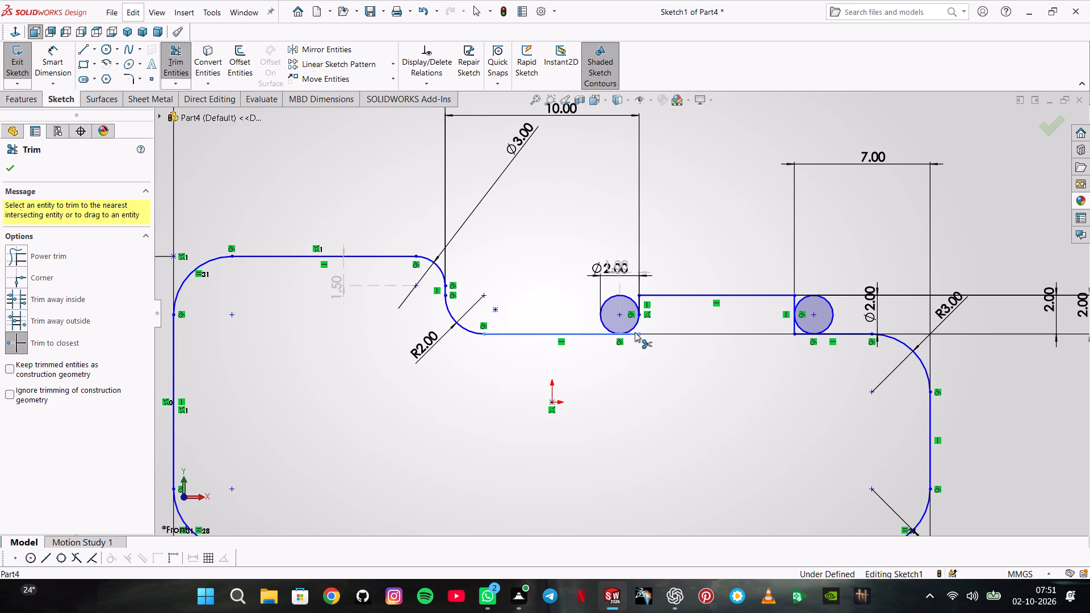
pyautogui.click(603, 301)
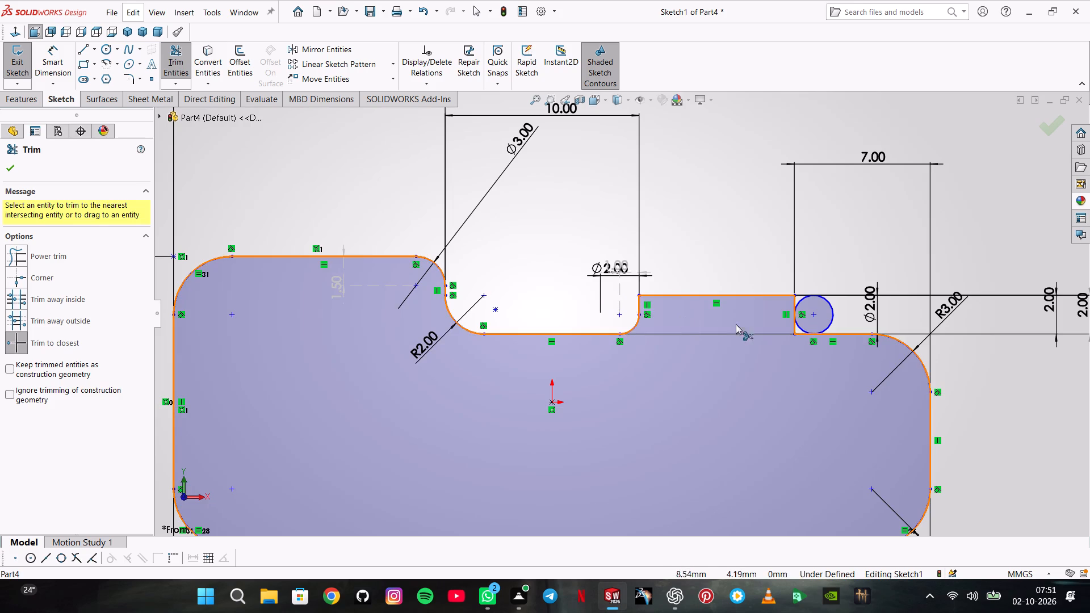
pyautogui.click(795, 326)
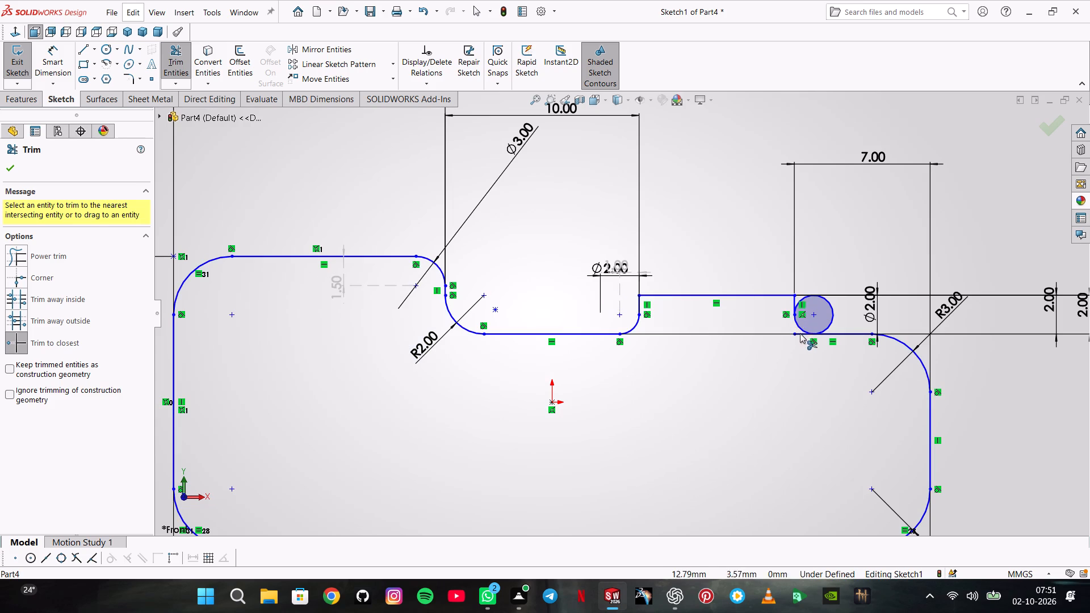
pyautogui.click(800, 334)
pyautogui.click(831, 308)
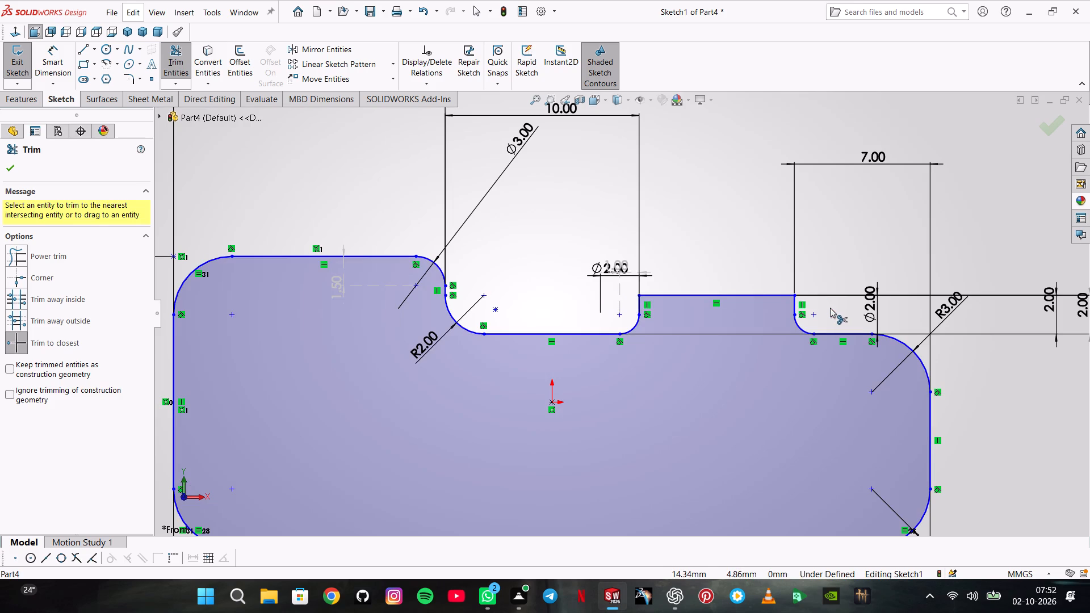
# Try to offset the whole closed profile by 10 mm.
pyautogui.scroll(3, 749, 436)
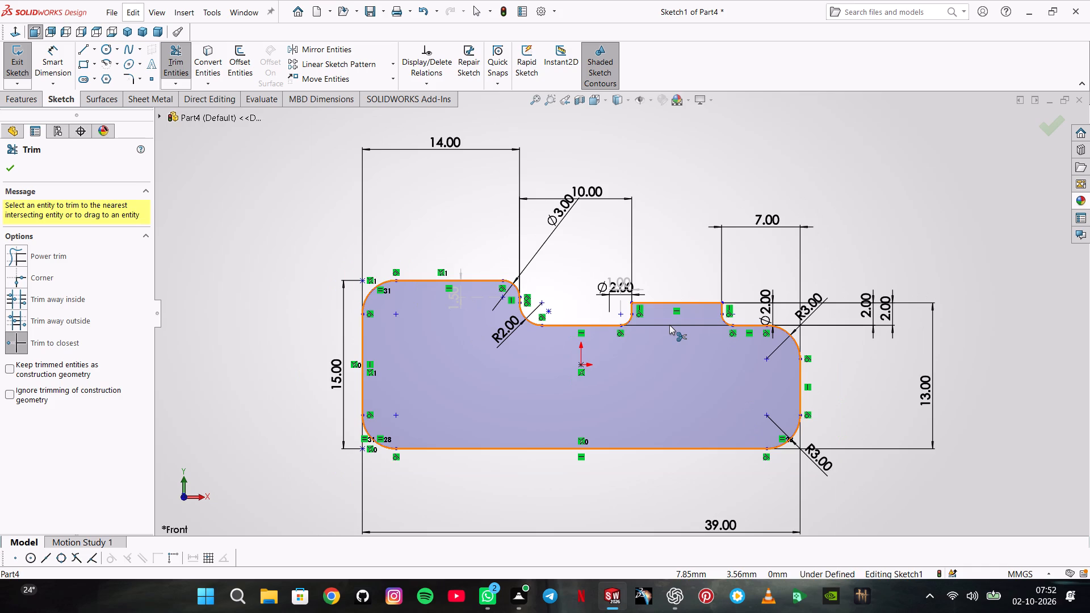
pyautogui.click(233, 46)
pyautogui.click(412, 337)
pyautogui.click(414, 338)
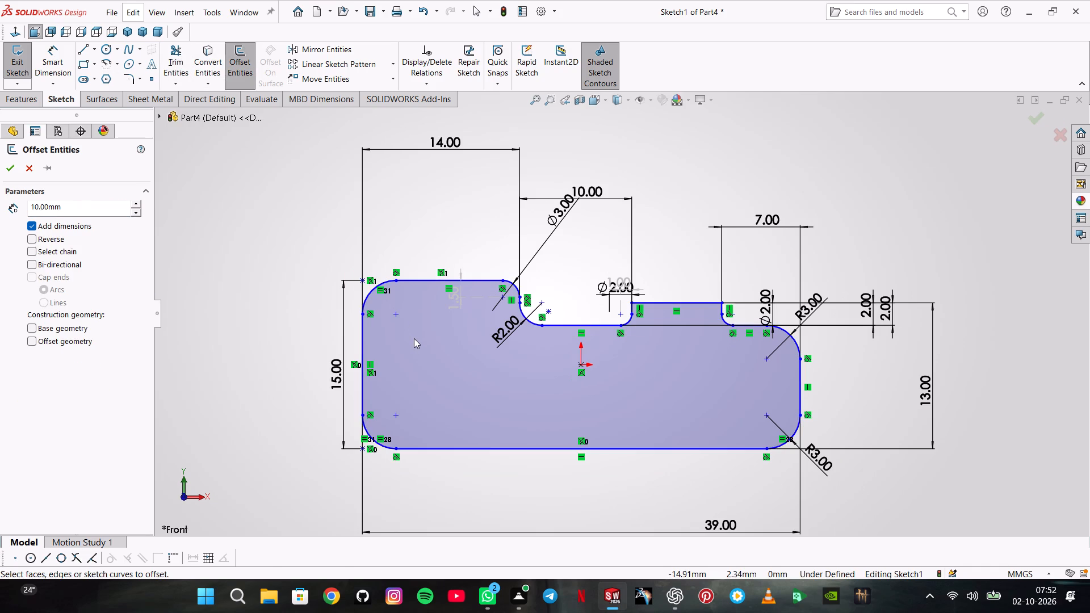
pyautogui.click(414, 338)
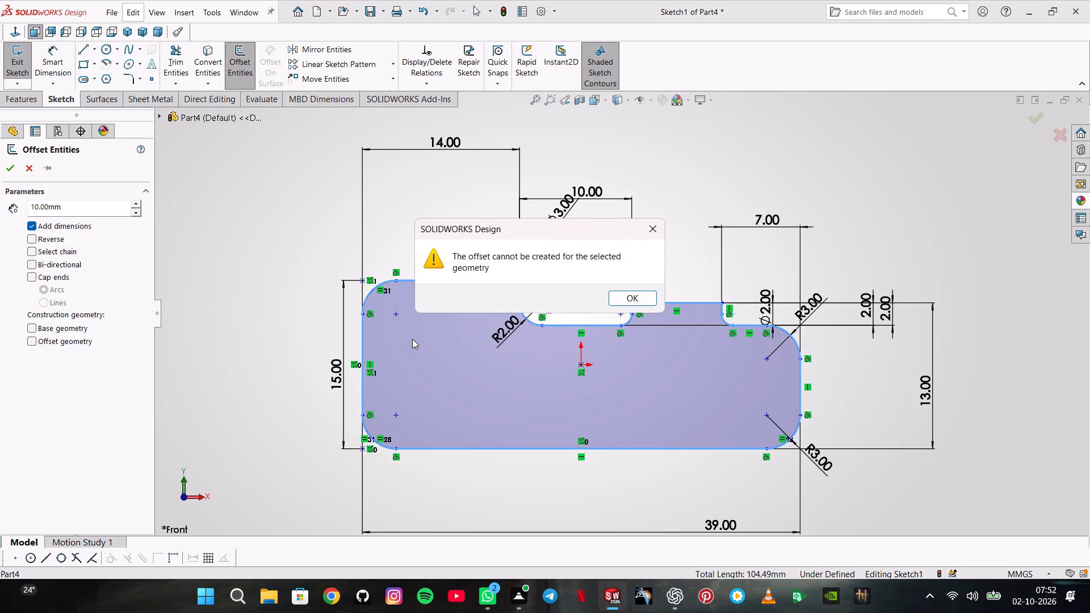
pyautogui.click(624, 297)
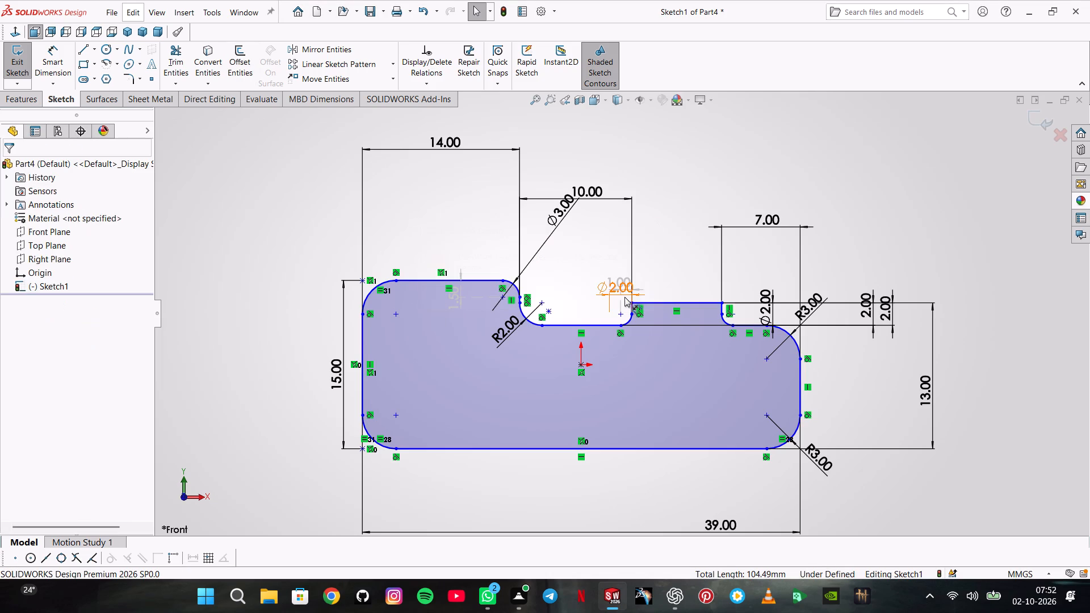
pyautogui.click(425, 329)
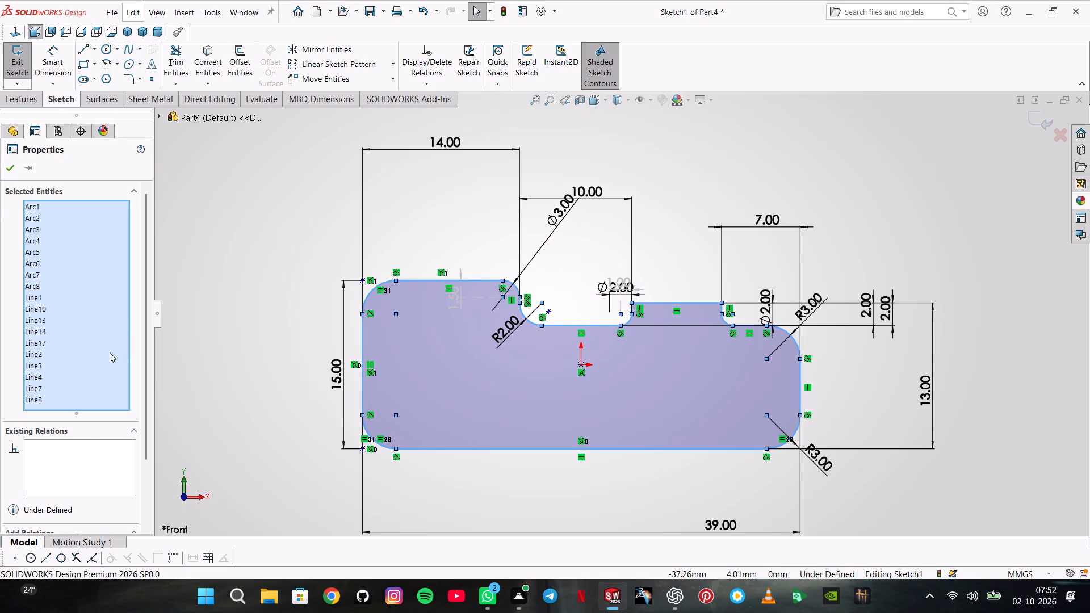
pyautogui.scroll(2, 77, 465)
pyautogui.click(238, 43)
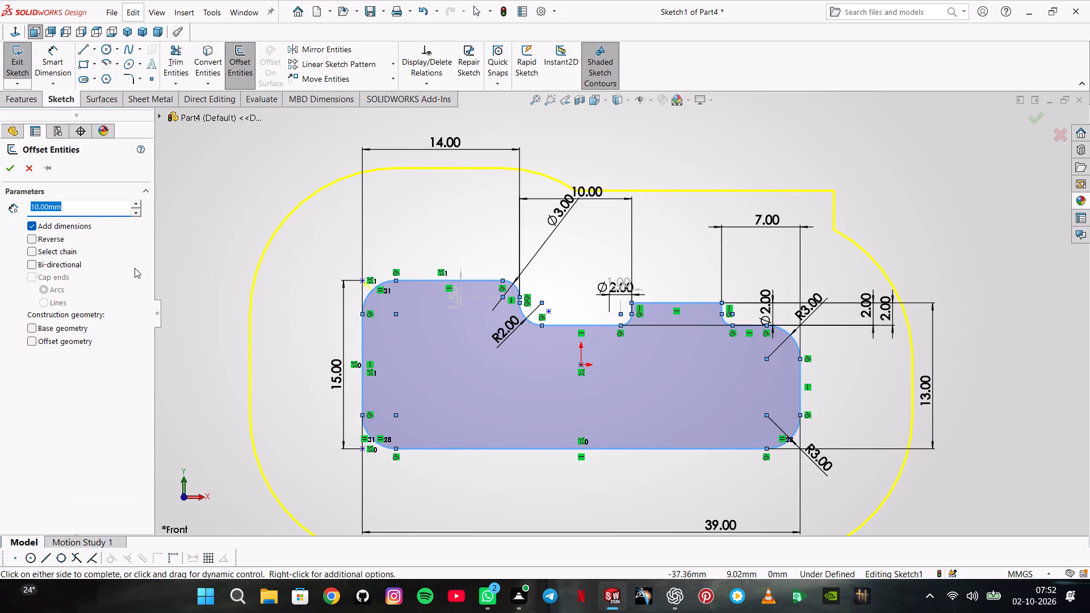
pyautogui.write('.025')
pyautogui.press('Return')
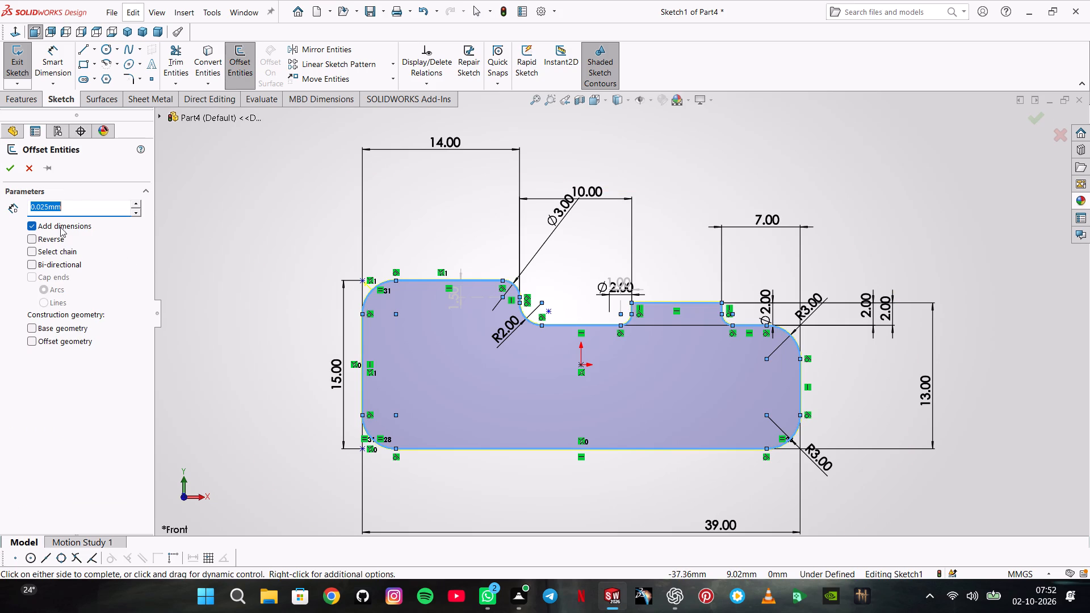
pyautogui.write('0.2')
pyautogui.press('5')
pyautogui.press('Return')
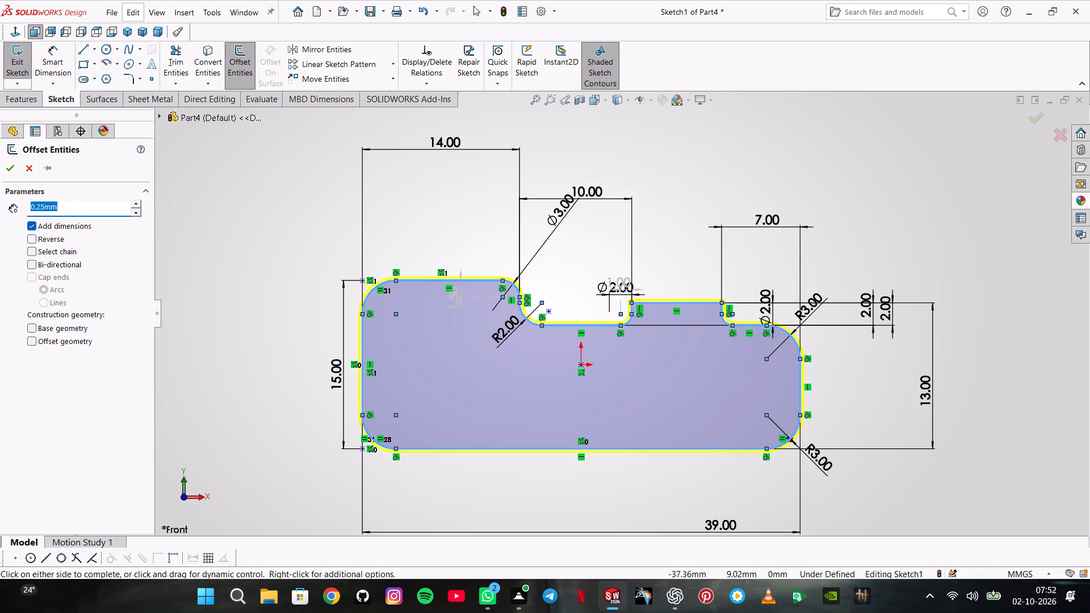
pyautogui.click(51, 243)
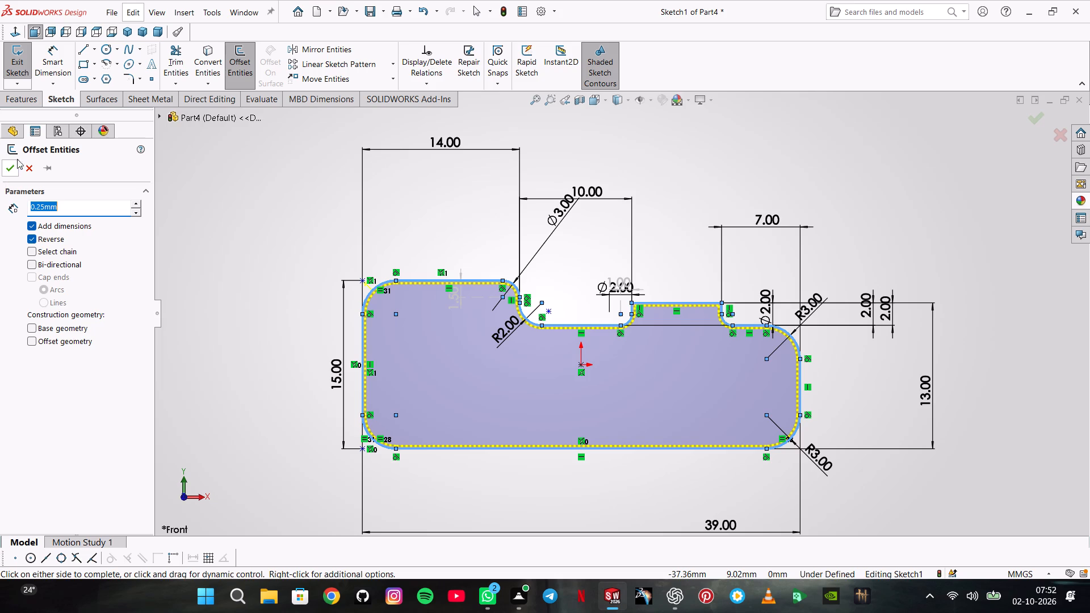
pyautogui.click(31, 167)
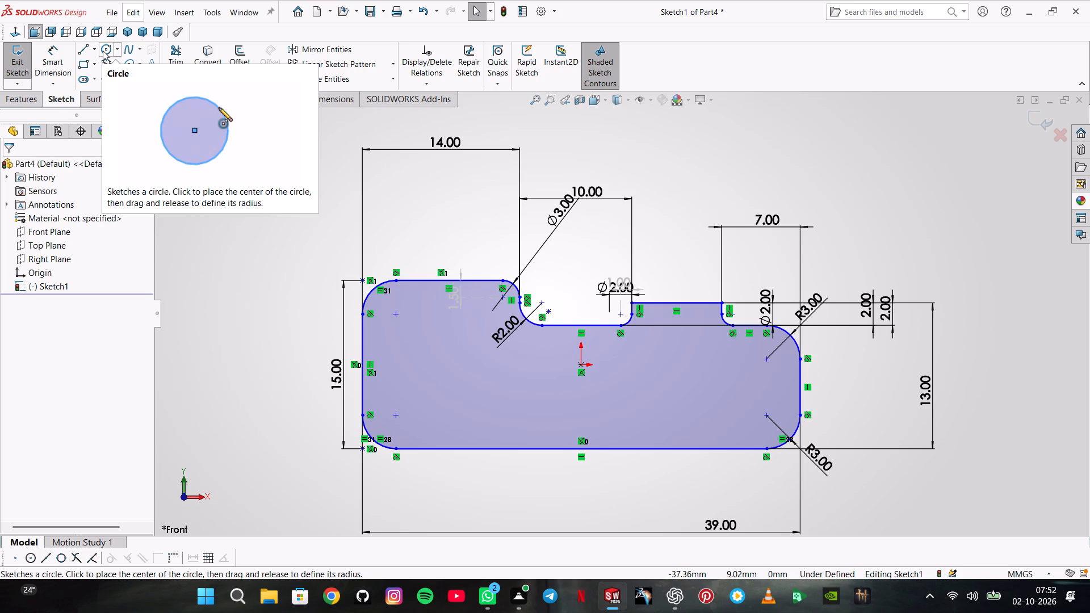
# Sketch three circles in a row inside the raised left section, about 2, 3.7 and 2.8 mm in diameter, starting at the upper-left fillet's centre.
pyautogui.click(103, 51)
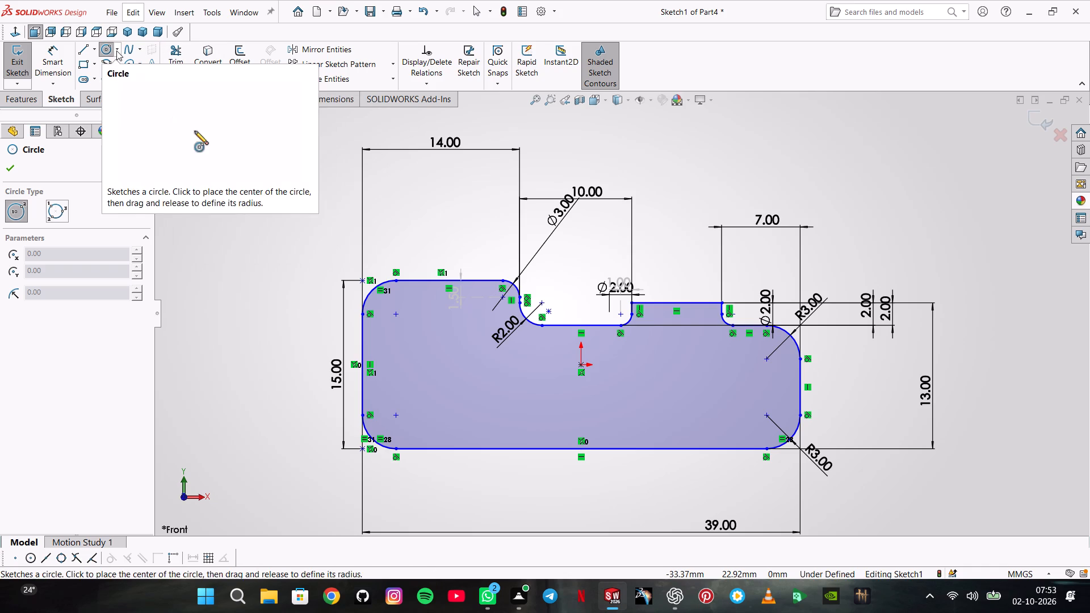
pyautogui.click(397, 317)
pyautogui.click(399, 326)
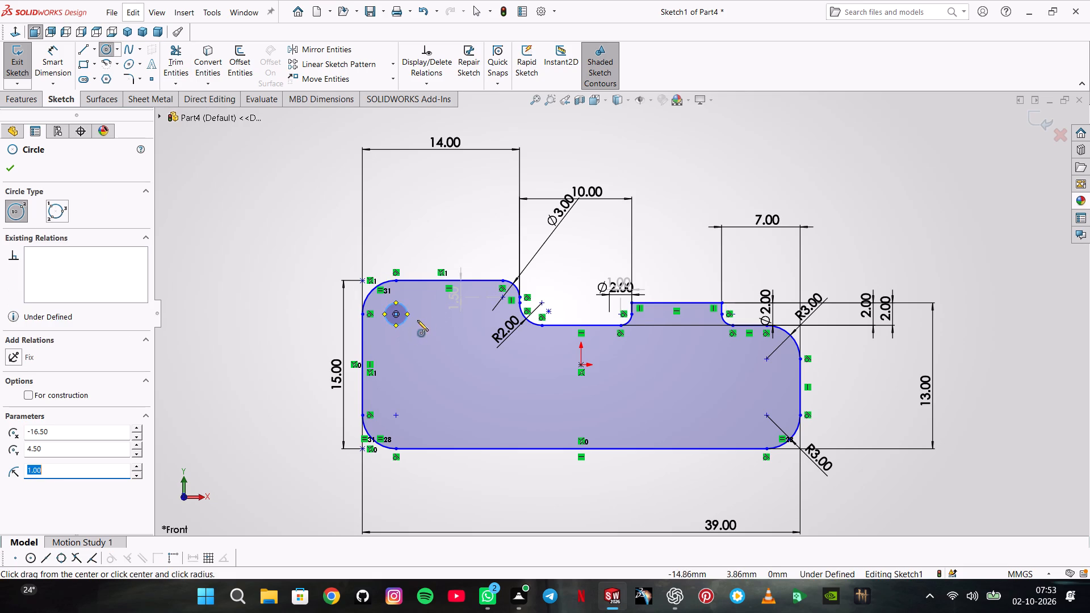
pyautogui.click(449, 316)
pyautogui.click(463, 330)
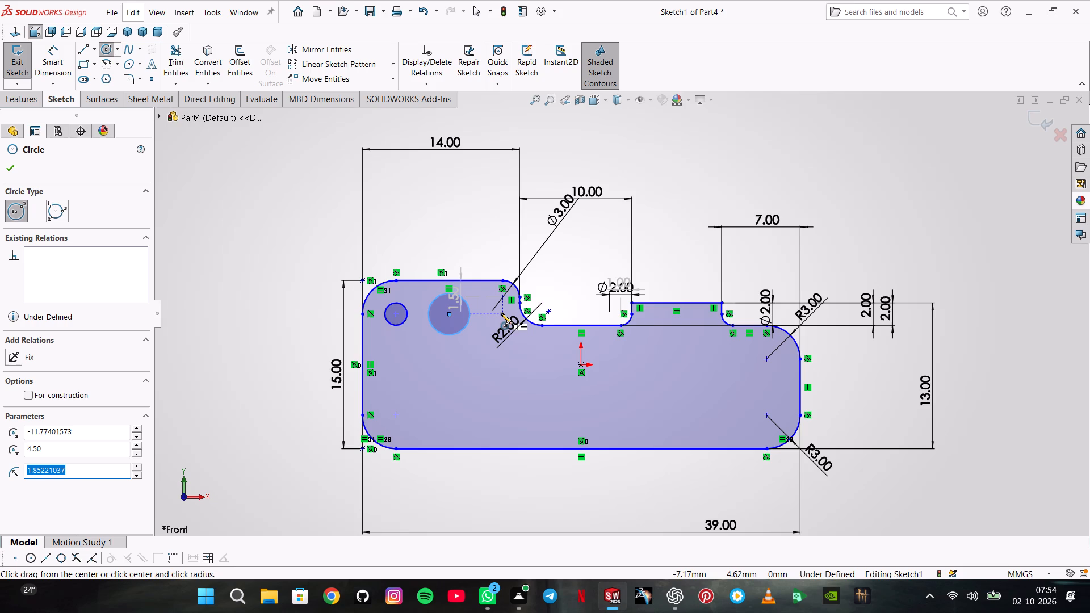
pyautogui.click(501, 312)
pyautogui.click(498, 329)
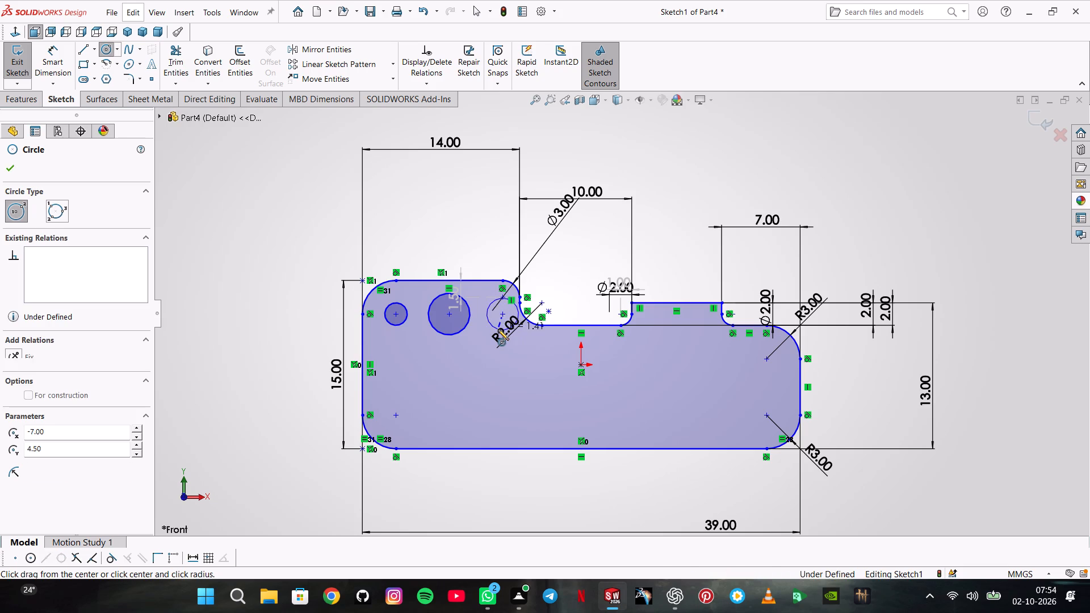
# Dimension the horizontal distance between the middle and right circle centres as 4 mm.
pyautogui.click(38, 61)
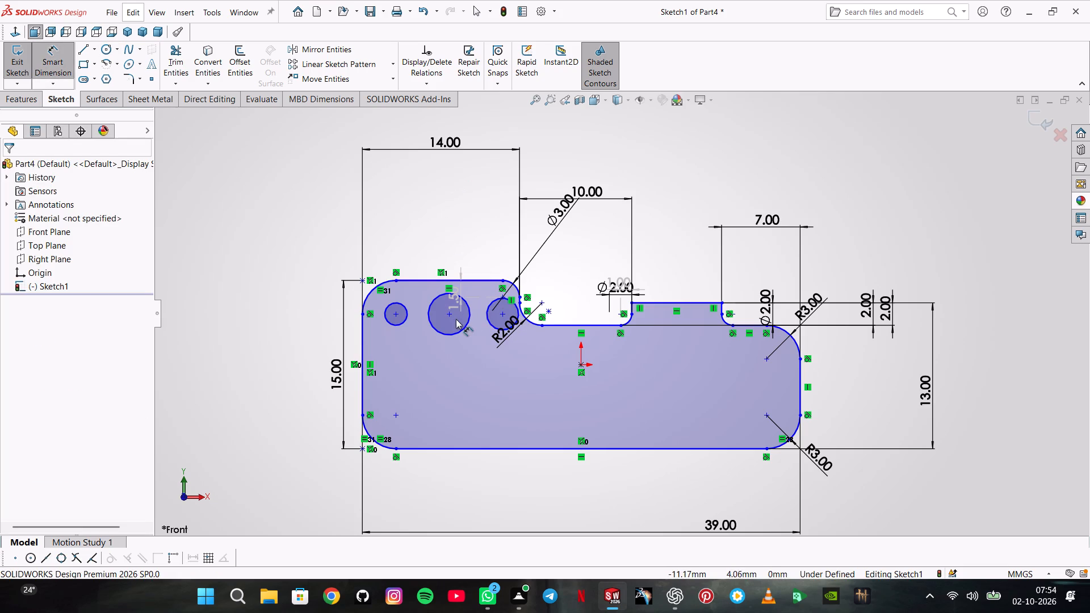
pyautogui.click(504, 313)
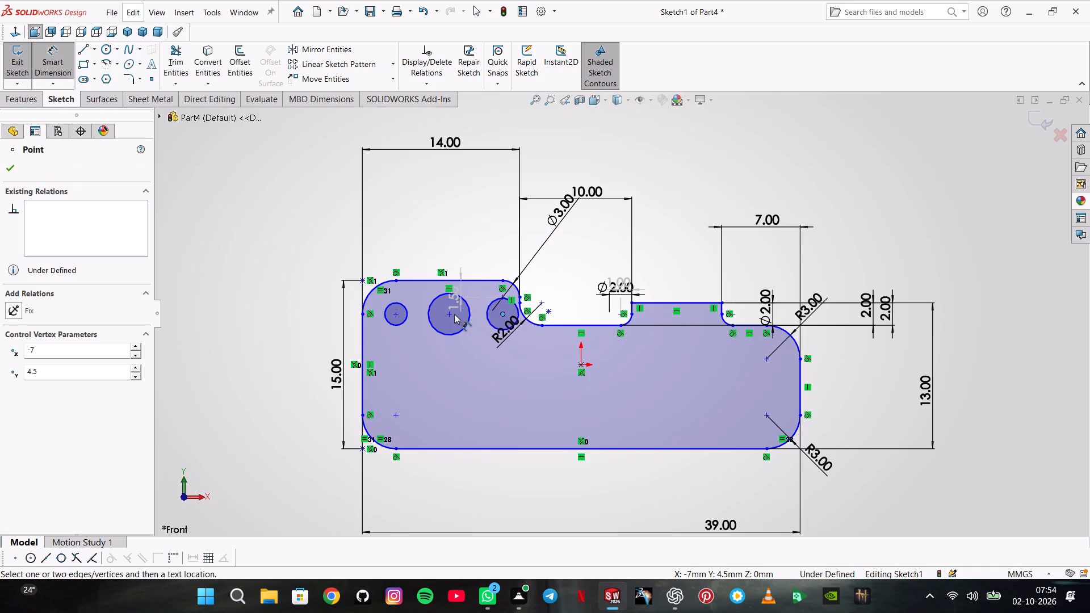
pyautogui.click(450, 313)
pyautogui.click(477, 242)
pyautogui.press('4')
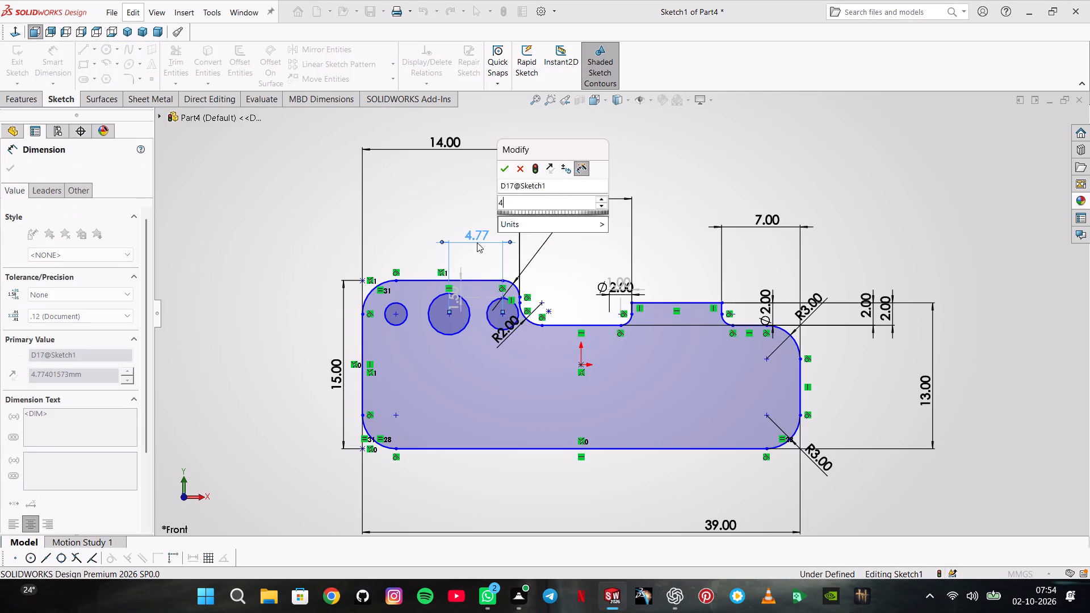
pyautogui.press('Return')
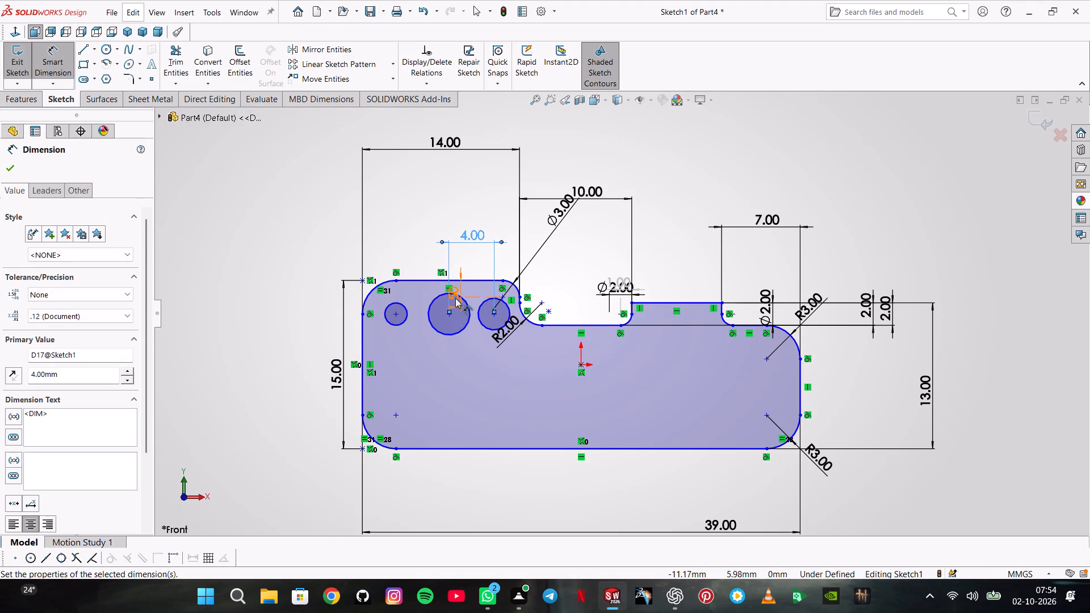
pyautogui.press('Escape')
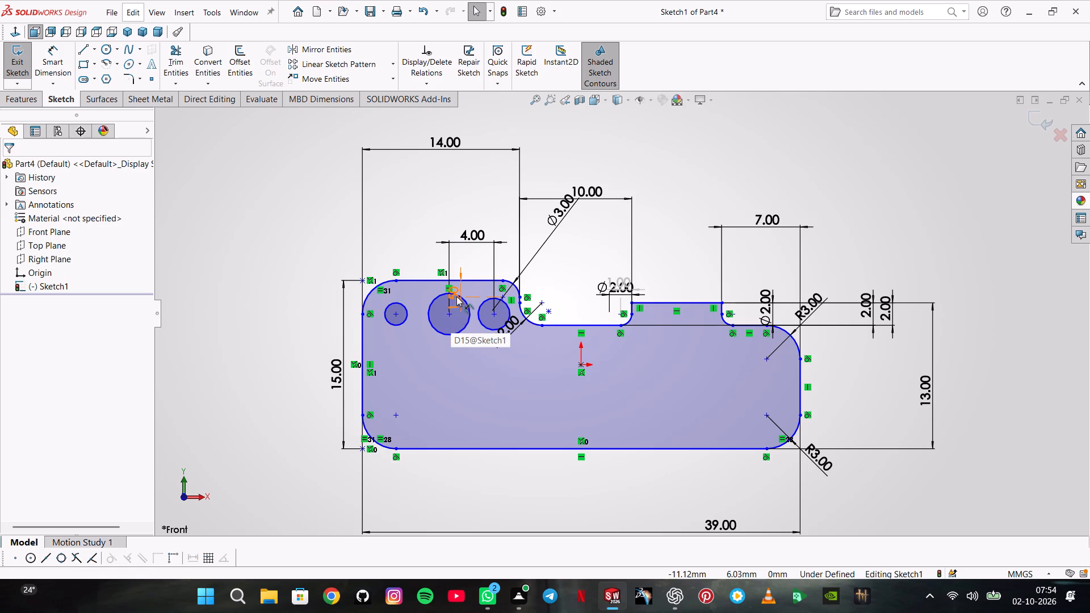
# Move the 1.50 mm dimension off the middle circle to clear space left of the profile.
pyautogui.moveTo(456, 296); pyautogui.dragTo(266, 306)
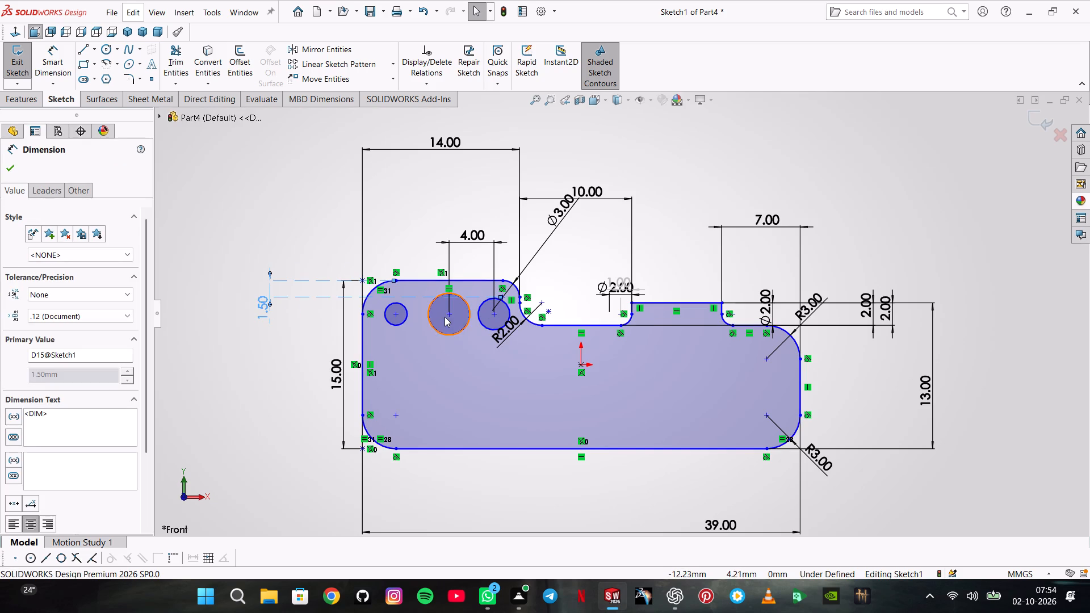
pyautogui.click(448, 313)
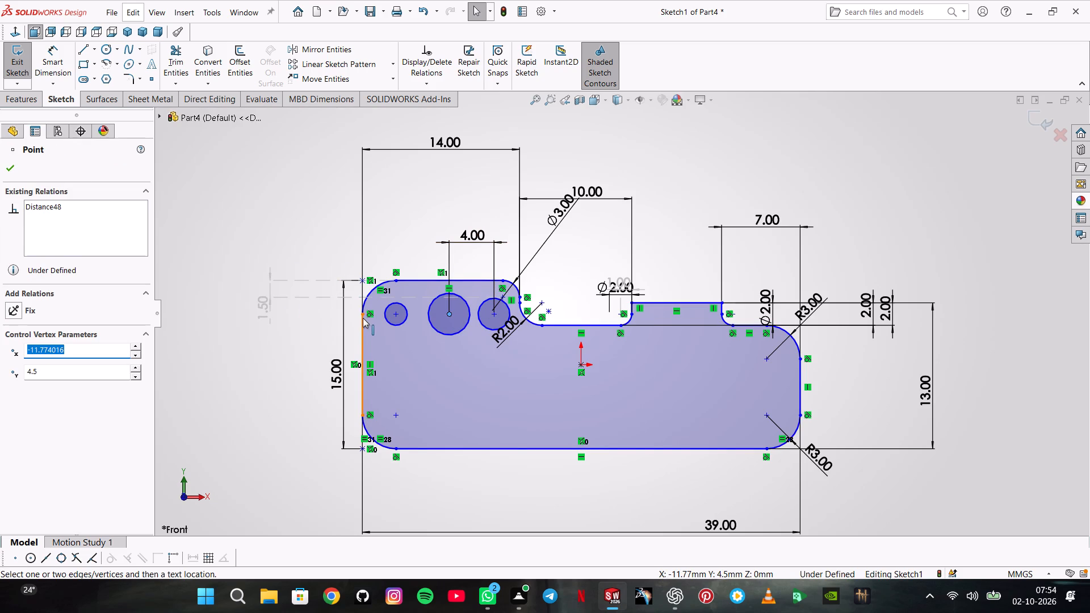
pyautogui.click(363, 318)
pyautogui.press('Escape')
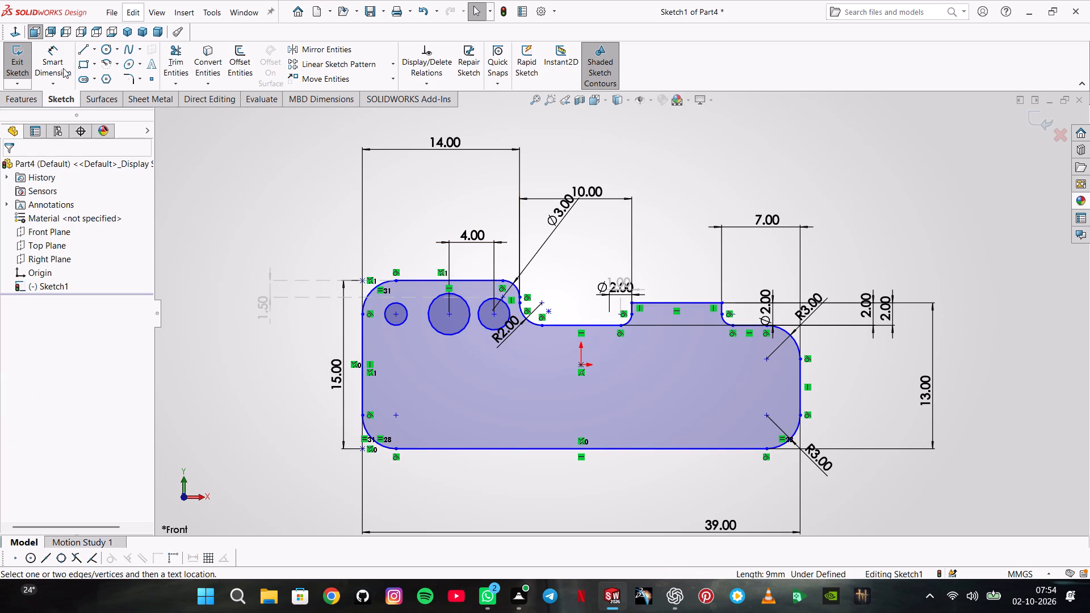
# Dimension the middle circle's centre 14/2 mm from the profile's left edge.
pyautogui.click(59, 67)
pyautogui.click(447, 311)
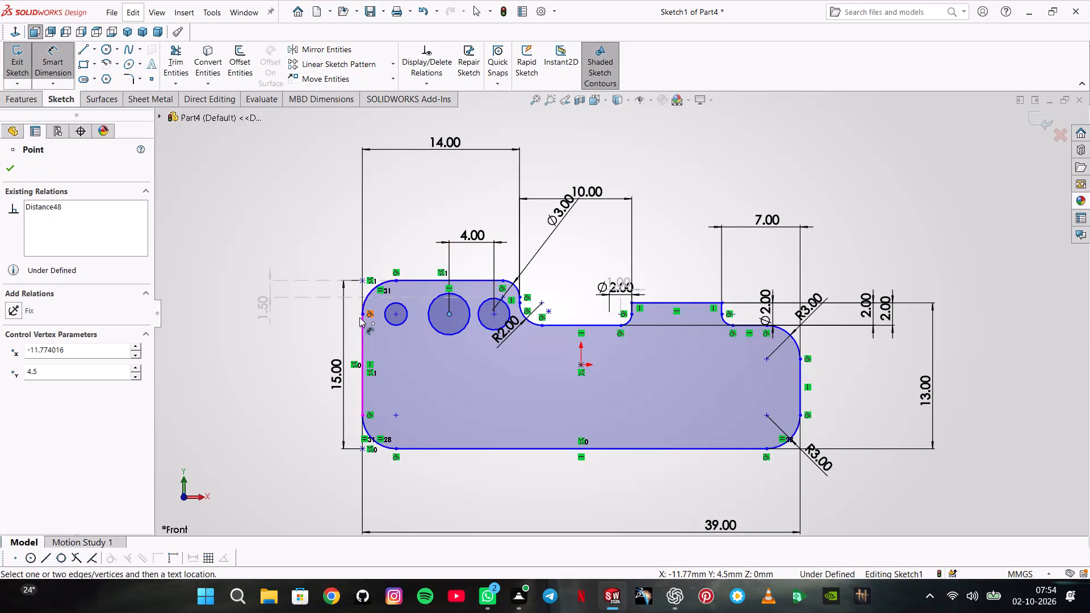
pyautogui.click(363, 326)
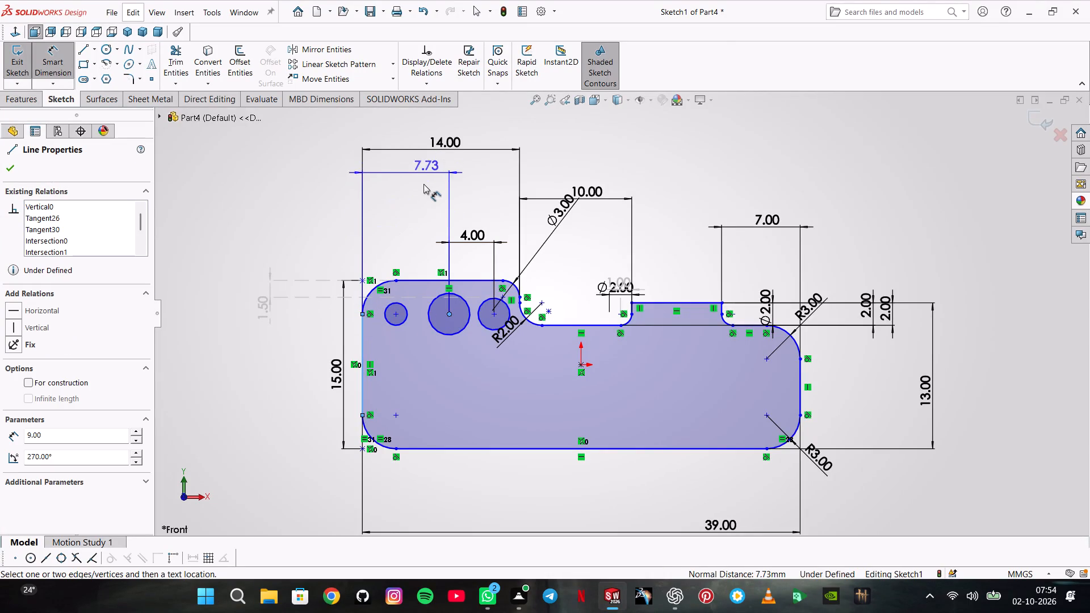
pyautogui.click(420, 200)
pyautogui.write('14/2')
pyautogui.press('Return')
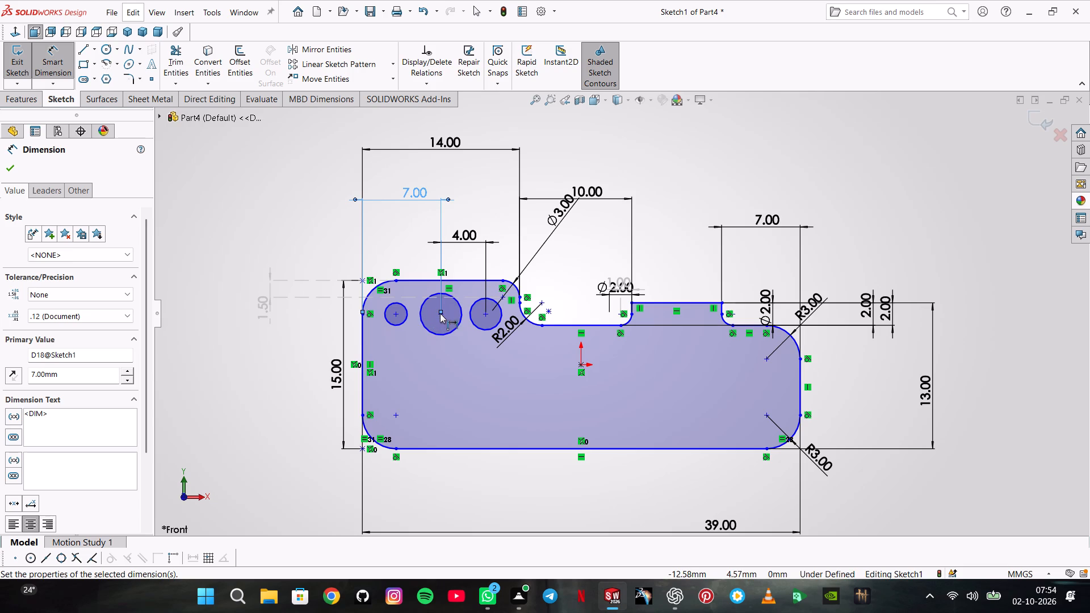
pyautogui.press('Escape')
# Dimension the distance between the left and middle circle centres as 4 mm.
pyautogui.moveTo(49, 61); pyautogui.dragTo(54, 67)
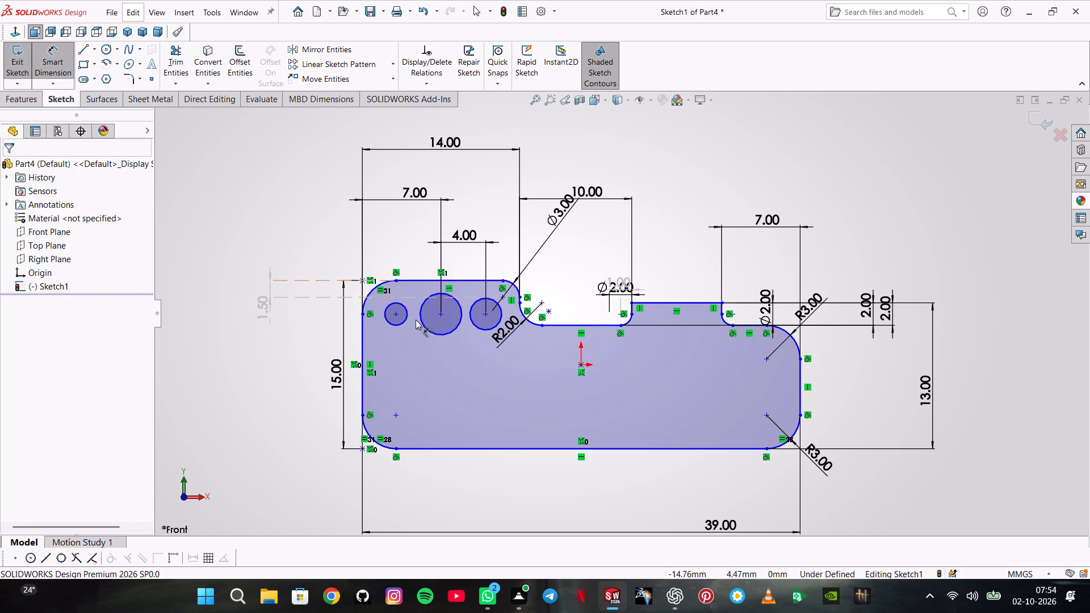
pyautogui.click(394, 314)
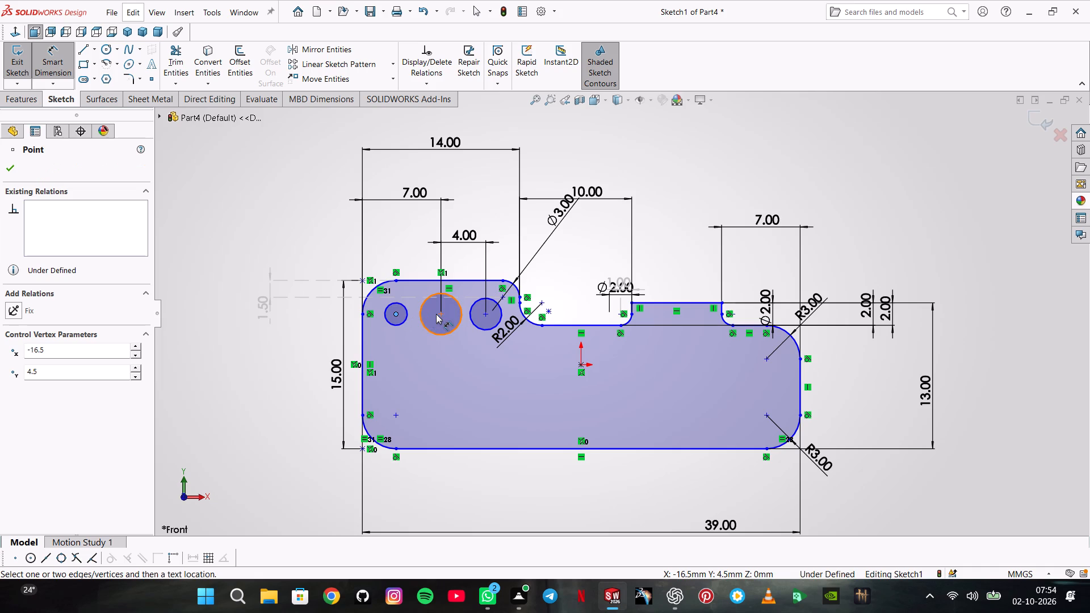
pyautogui.click(438, 313)
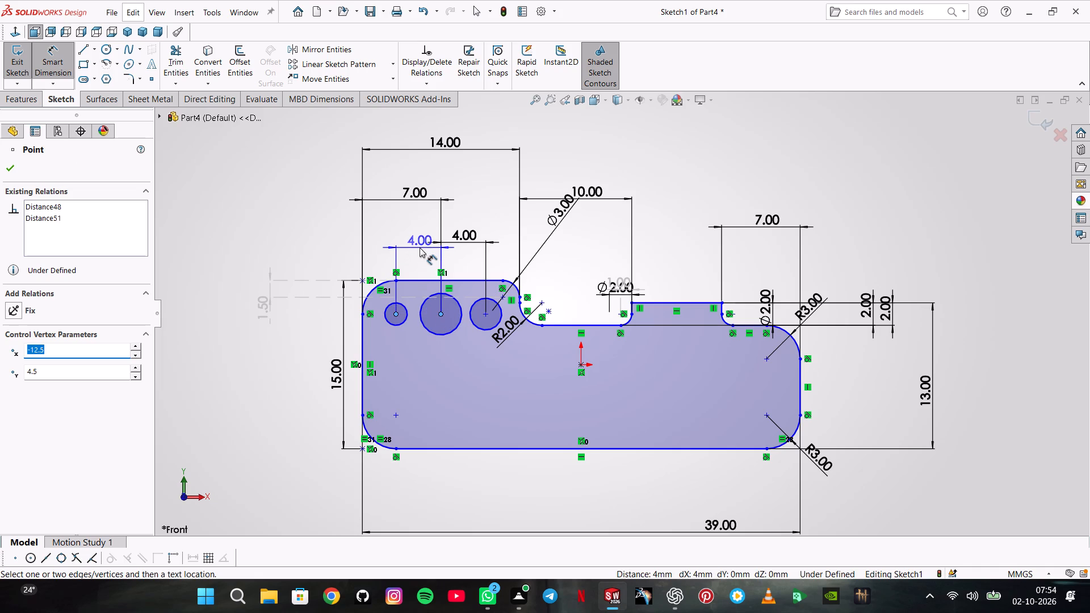
pyautogui.click(420, 247)
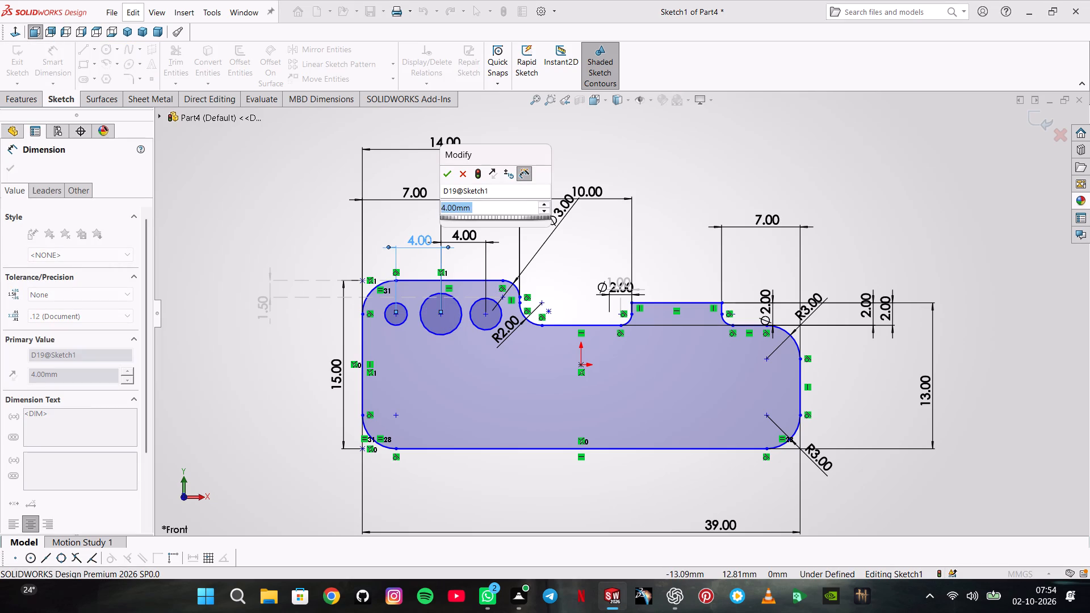
pyautogui.click(448, 178)
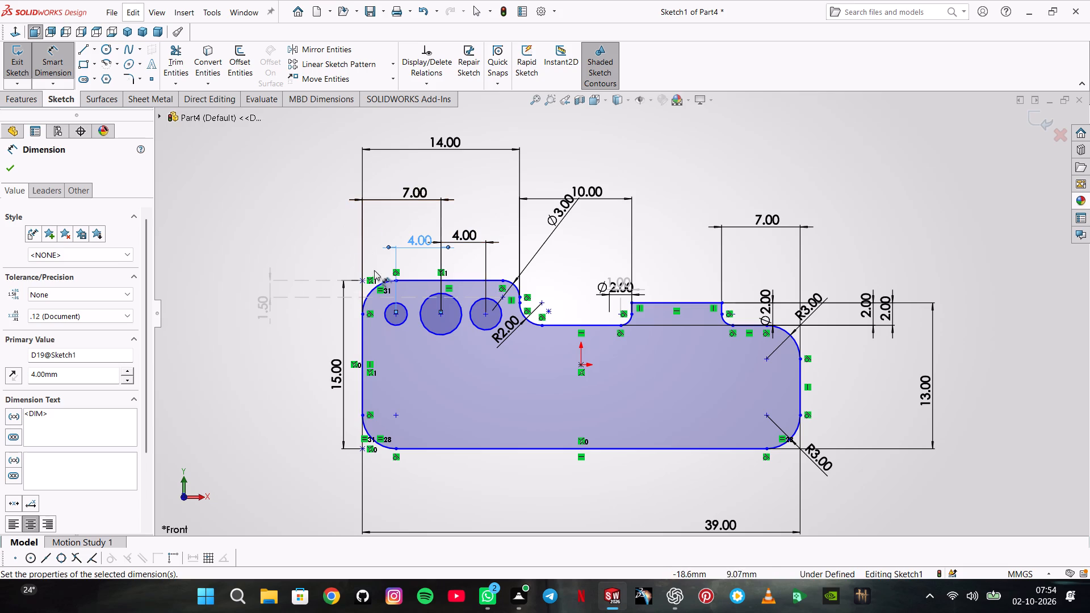
# Dimension the three circles' diameters as 2 mm for the left one and 3 mm for the middle and right ones.
pyautogui.click(389, 308)
pyautogui.click(328, 229)
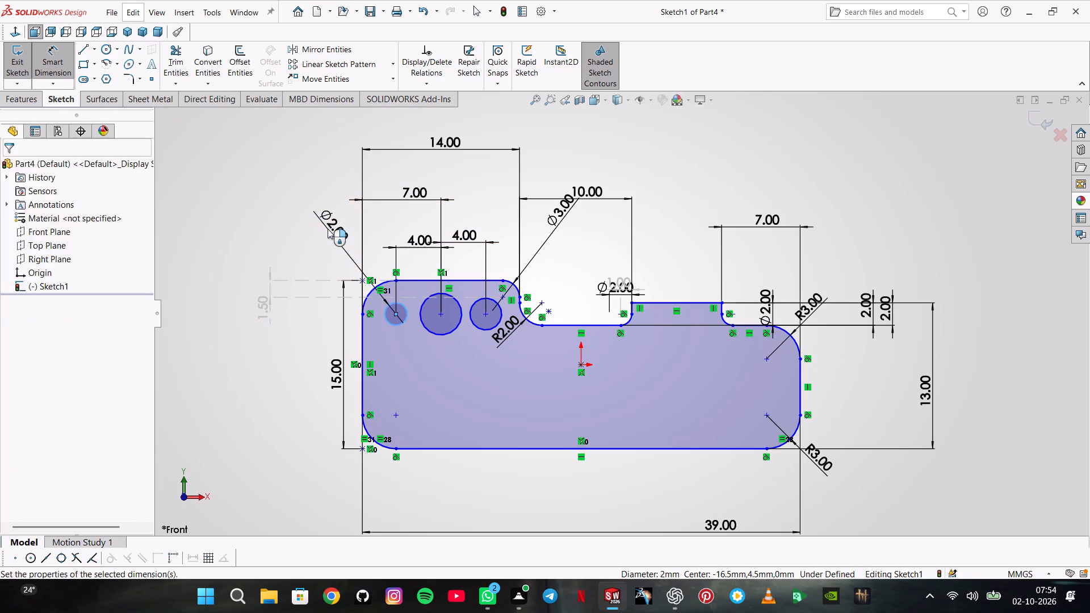
pyautogui.press('2')
pyautogui.press('Return')
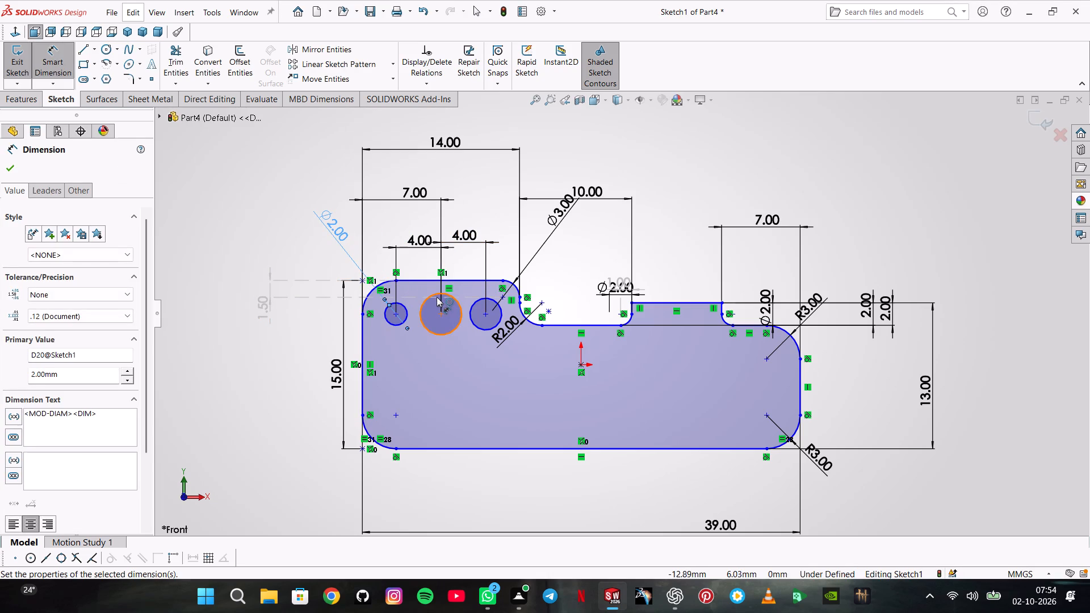
pyautogui.click(437, 297)
pyautogui.click(428, 258)
pyautogui.press('3')
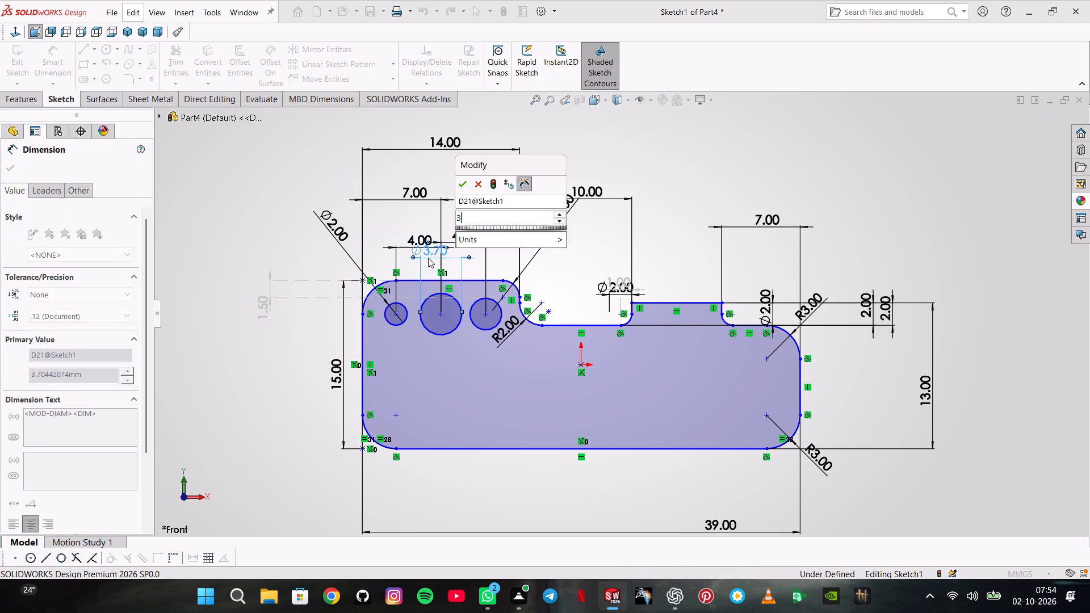
pyautogui.press('Return')
pyautogui.click(476, 301)
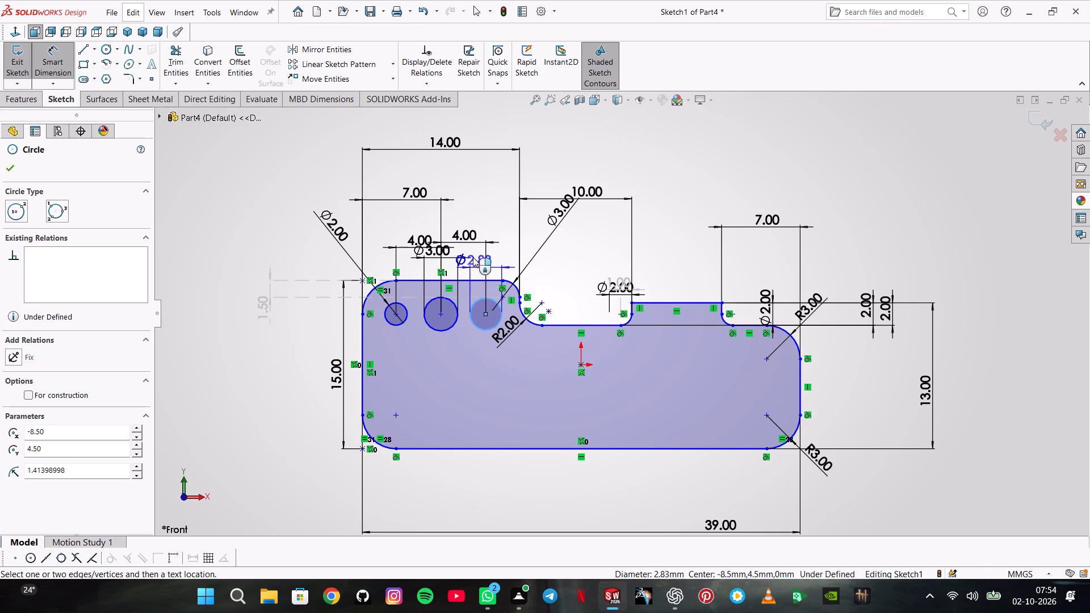
pyautogui.click(475, 249)
pyautogui.press('3')
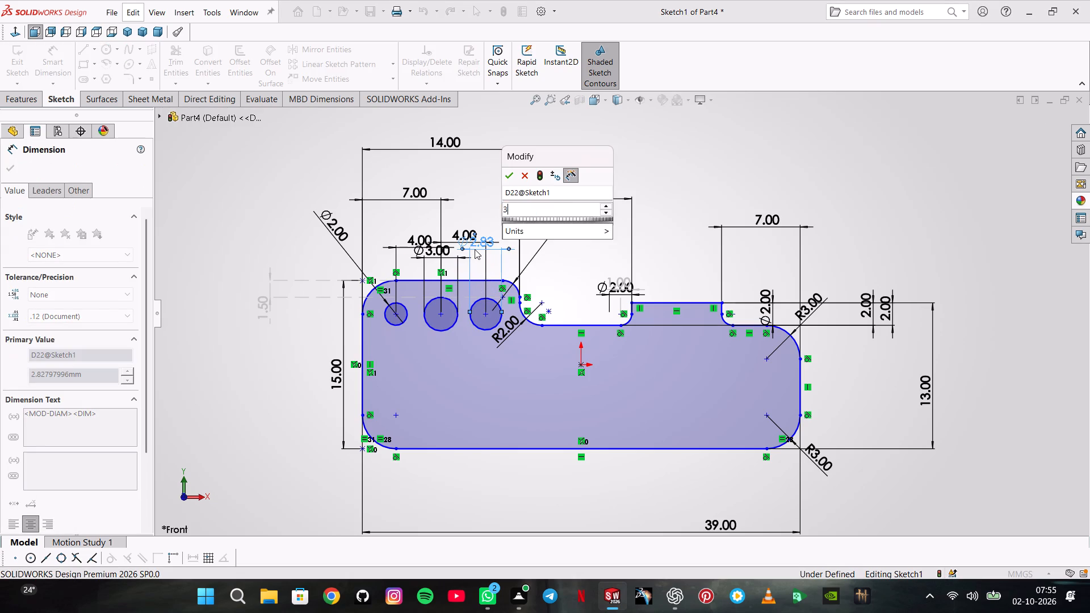
pyautogui.press('Return')
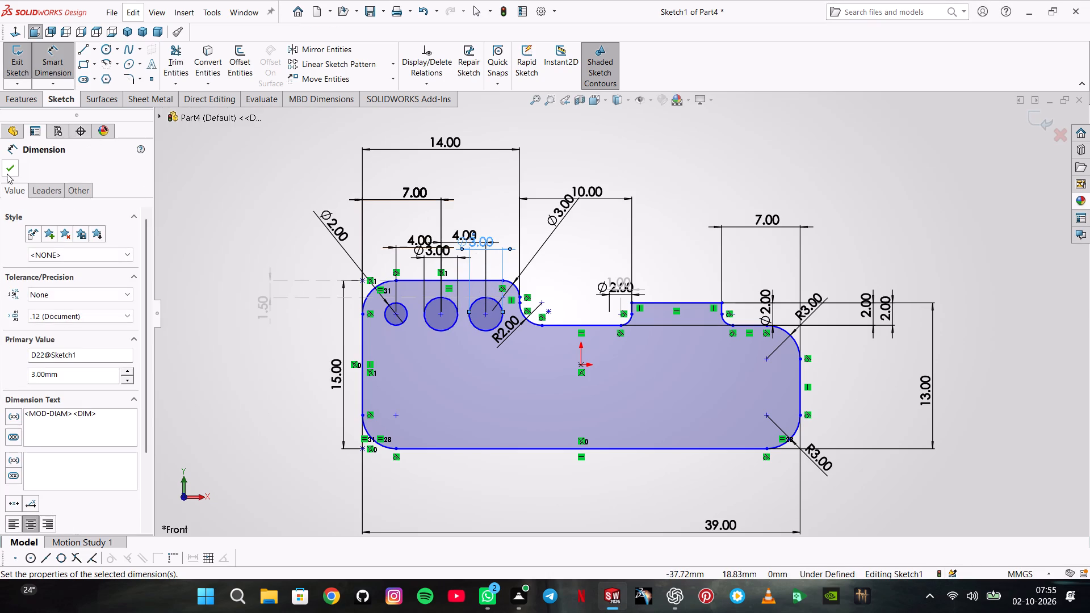
pyautogui.click(13, 161)
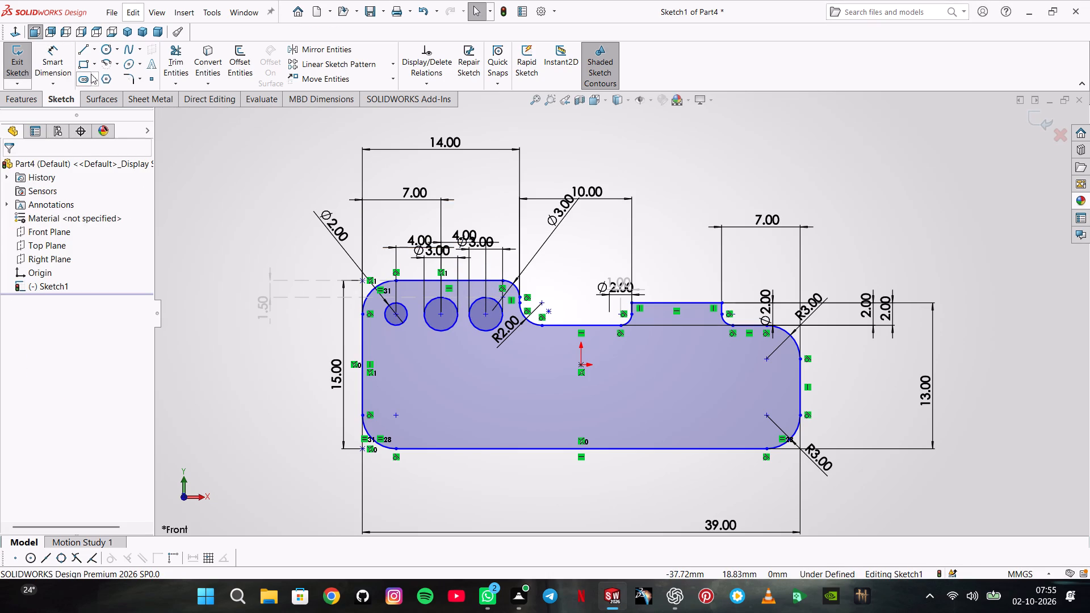
# Draw two circles about 2.1 mm and 2.6 mm in diameter, centred on the upper and lower R3 corner arcs of the profile's right end.
pyautogui.click(106, 45)
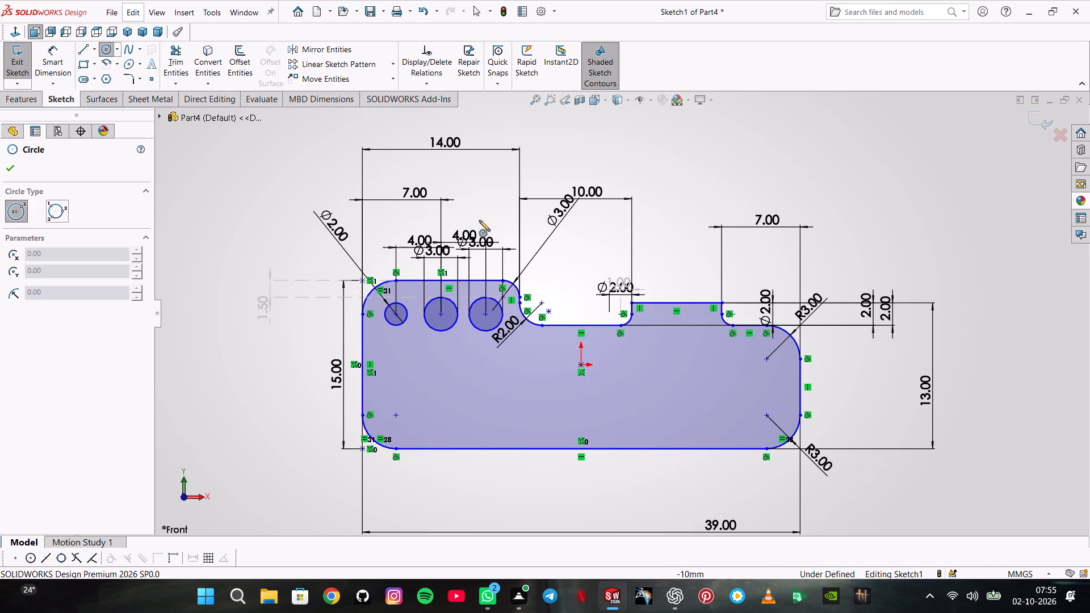
pyautogui.click(765, 359)
pyautogui.click(768, 371)
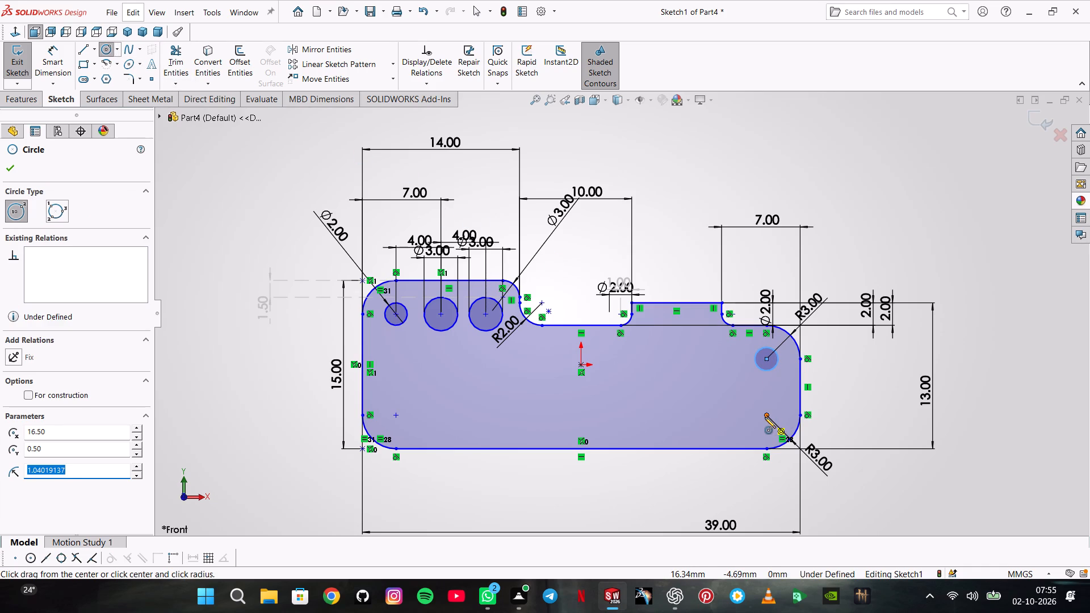
pyautogui.click(765, 417)
pyautogui.click(762, 401)
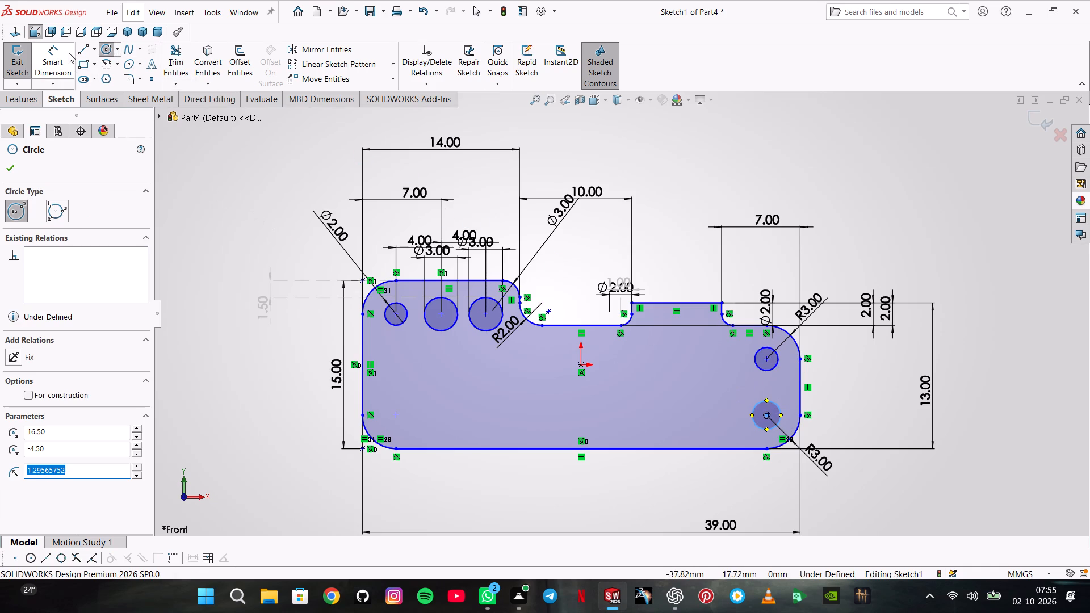
# Dimension the diameter of the upper circle at the profile's right end as 3 mm.
pyautogui.click(68, 51)
pyautogui.click(777, 368)
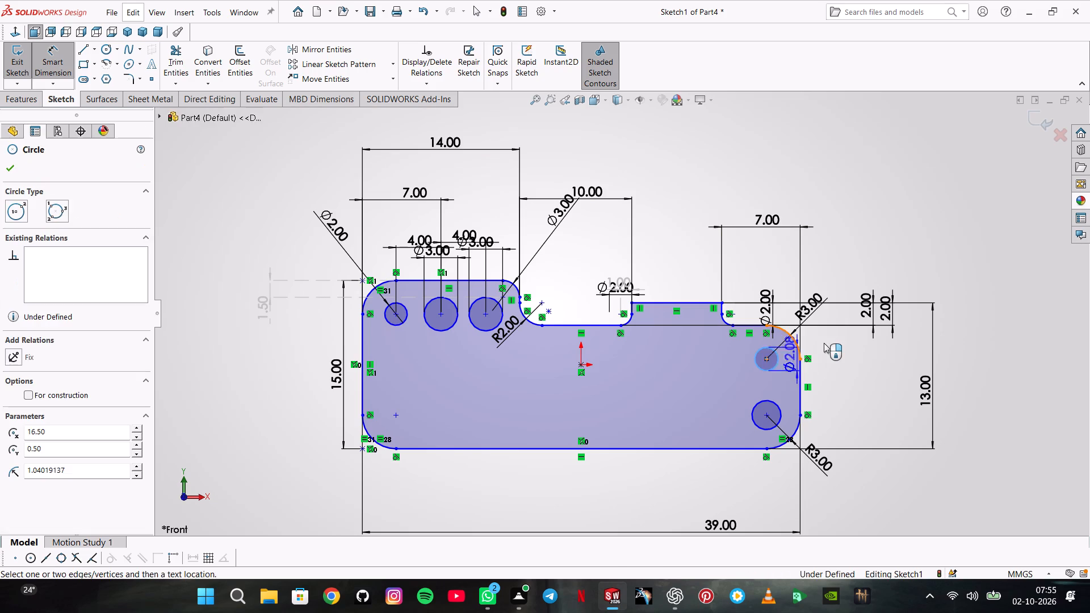
pyautogui.click(827, 342)
pyautogui.press('Return')
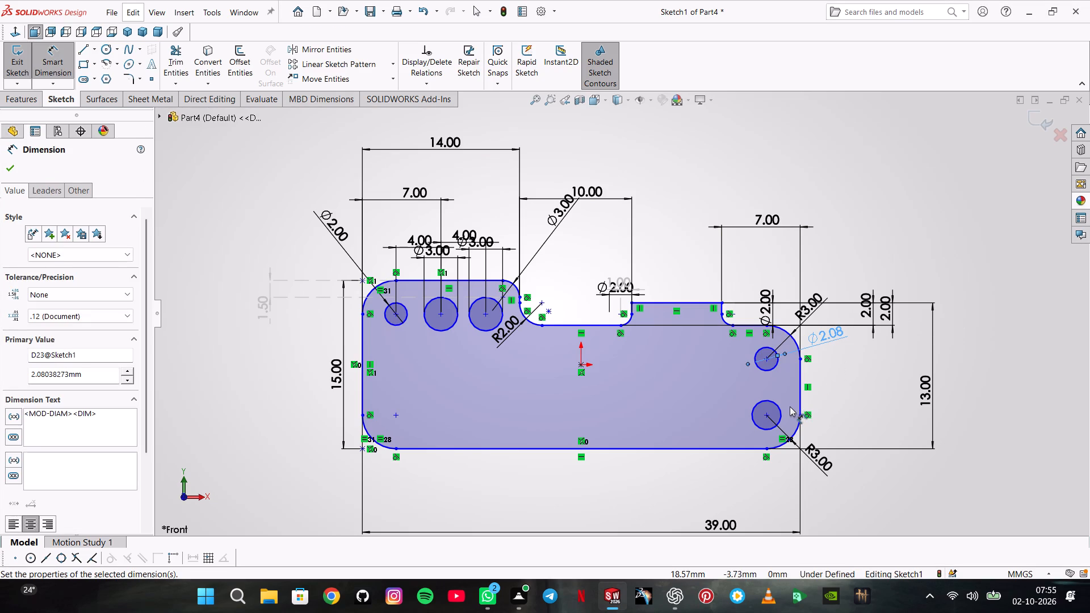
pyautogui.doubleClick(832, 335)
pyautogui.press('3')
pyautogui.press('Return')
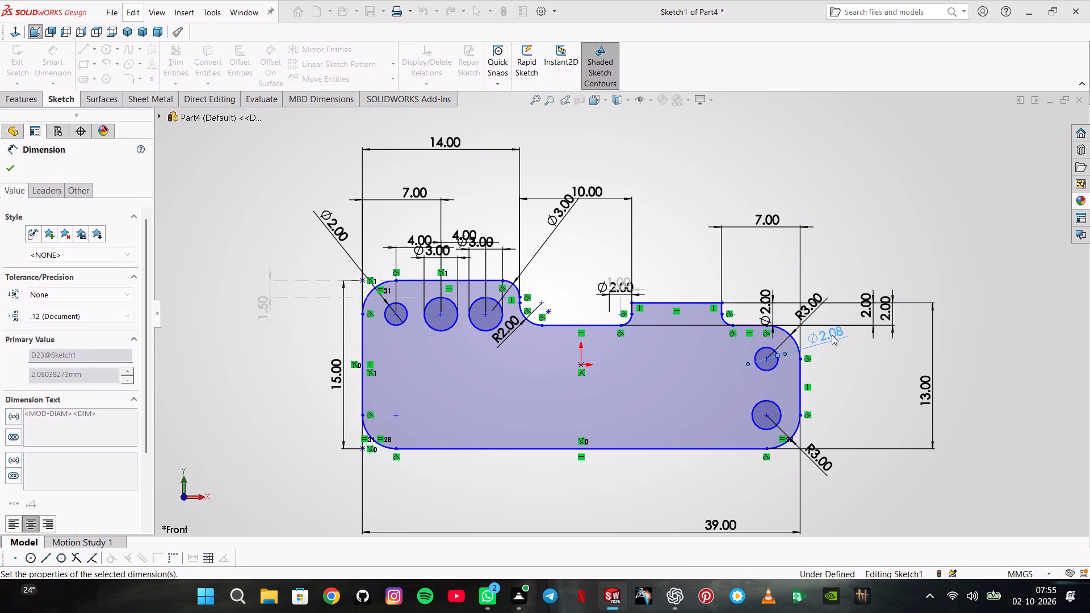
# Dimension the diameter of the lower circle at the profile's right end as 2 mm.
pyautogui.click(779, 407)
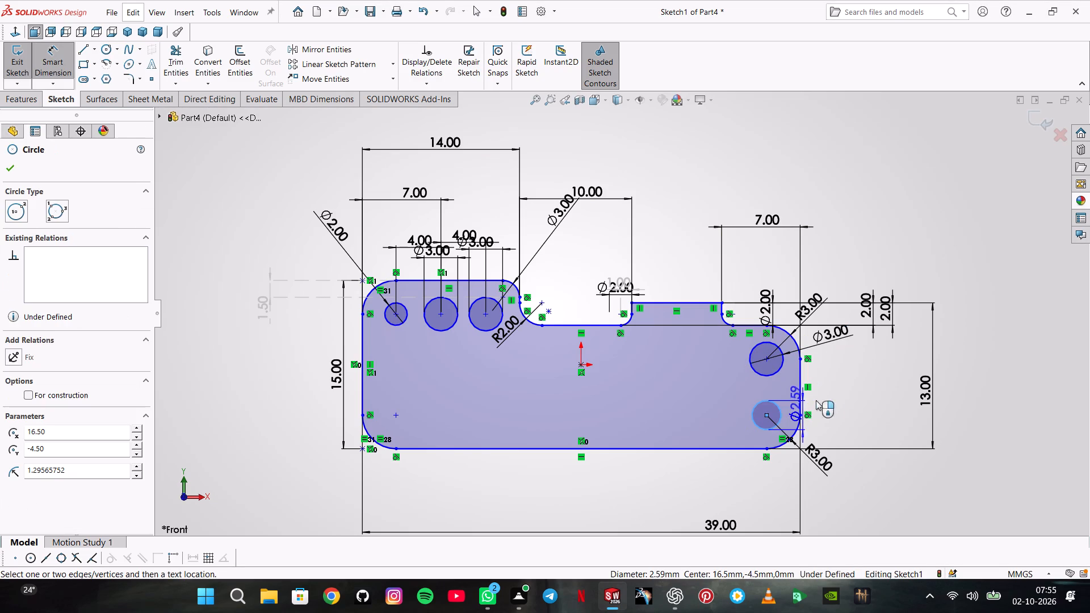
pyautogui.click(835, 396)
pyautogui.press('2')
pyautogui.press('Return')
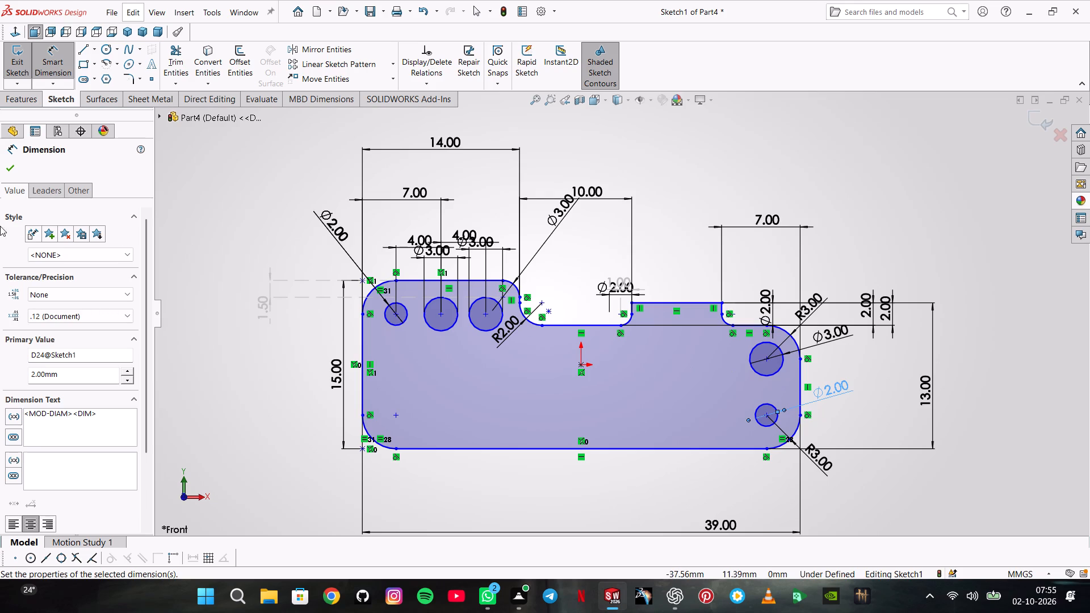
pyautogui.click(0, 172)
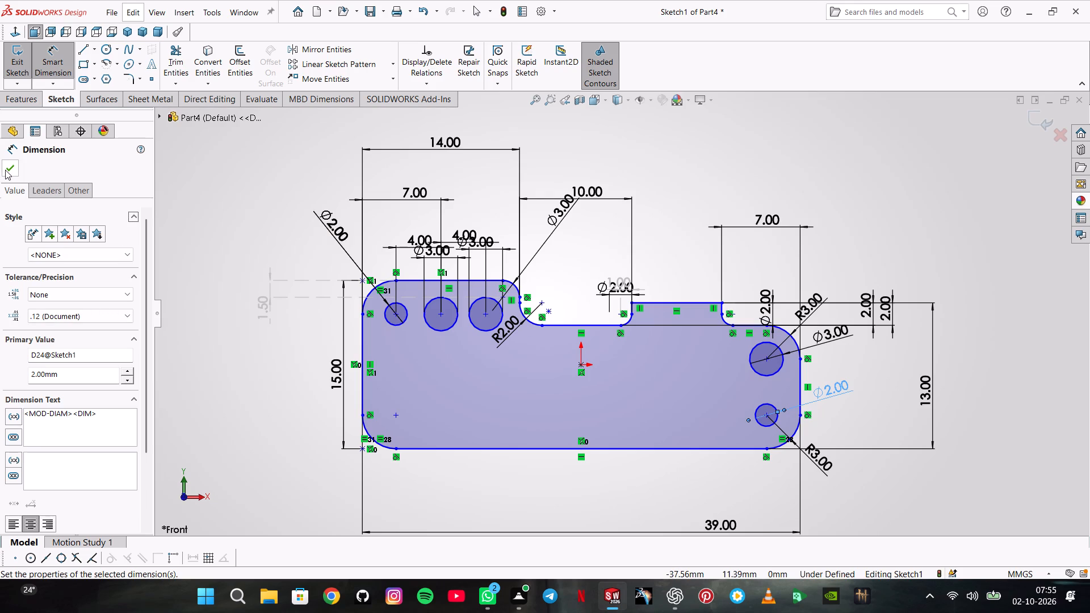
pyautogui.click(10, 158)
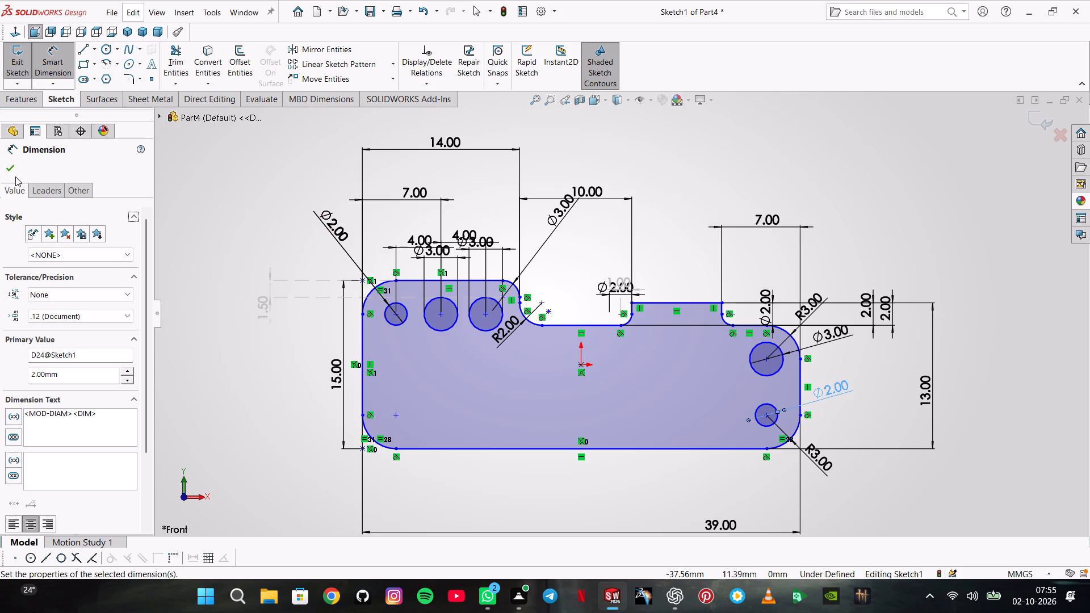
pyautogui.click(15, 177)
pyautogui.click(18, 152)
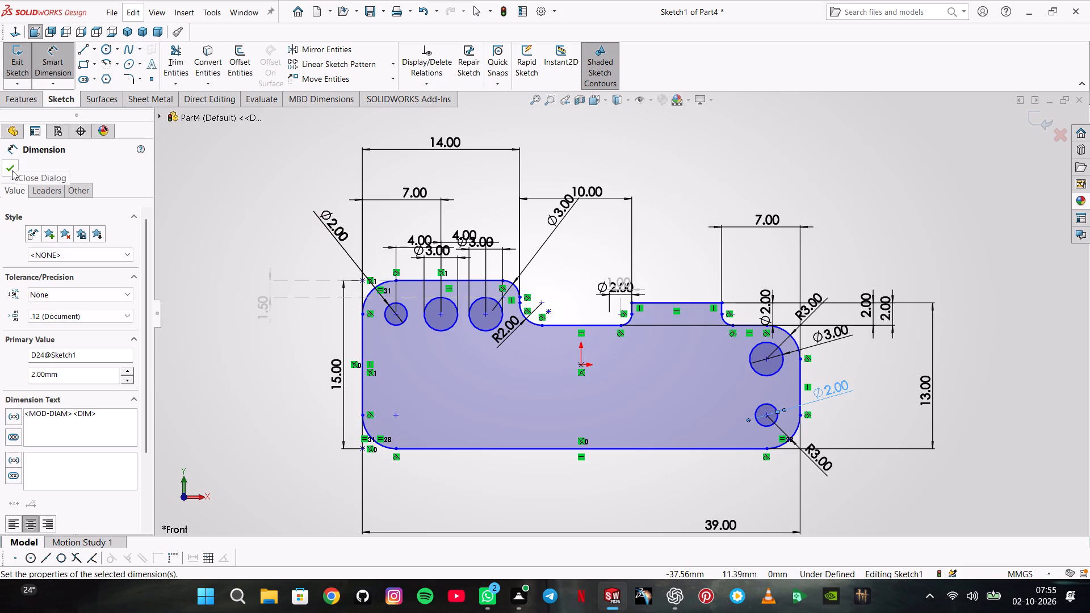
pyautogui.click(12, 170)
# Extrude the finished profile with its holes as a blind boss 3 mm deep.
pyautogui.click(23, 103)
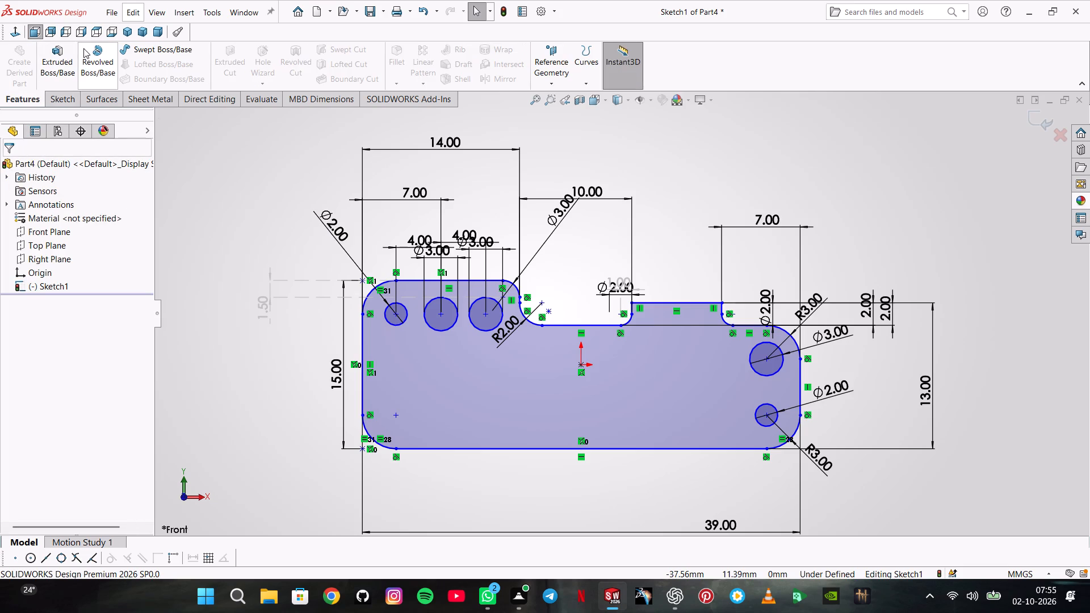
pyautogui.click(64, 65)
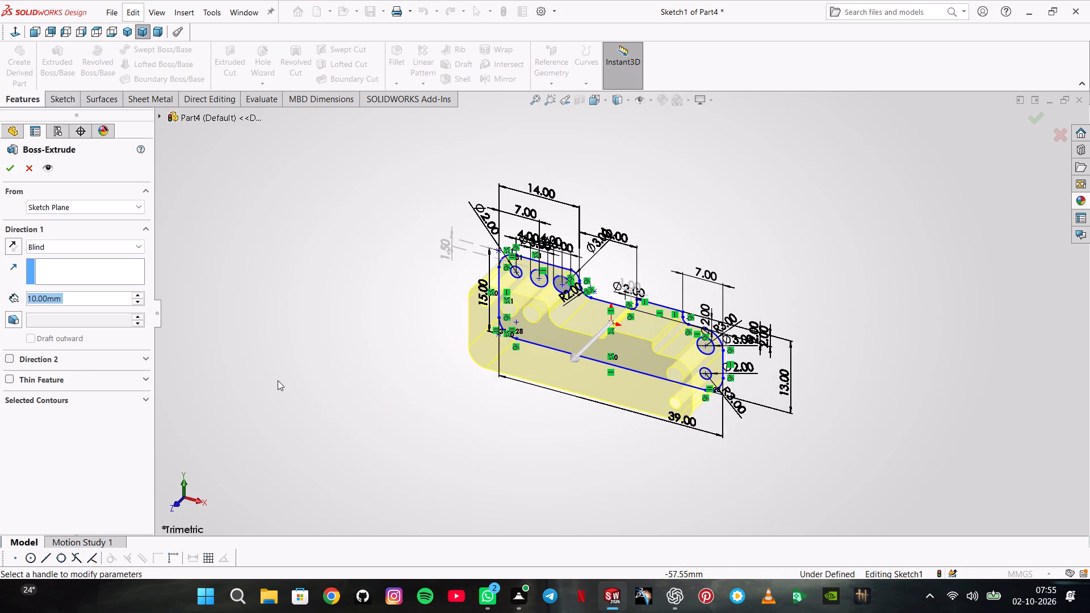
pyautogui.press('3')
pyautogui.press('Return')
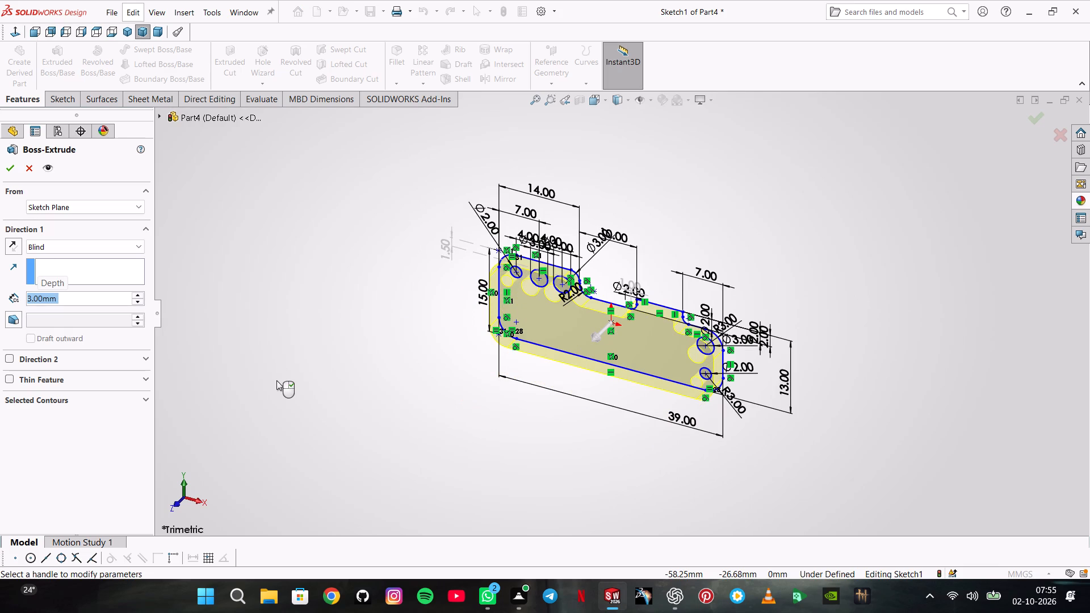
pyautogui.press('Return')
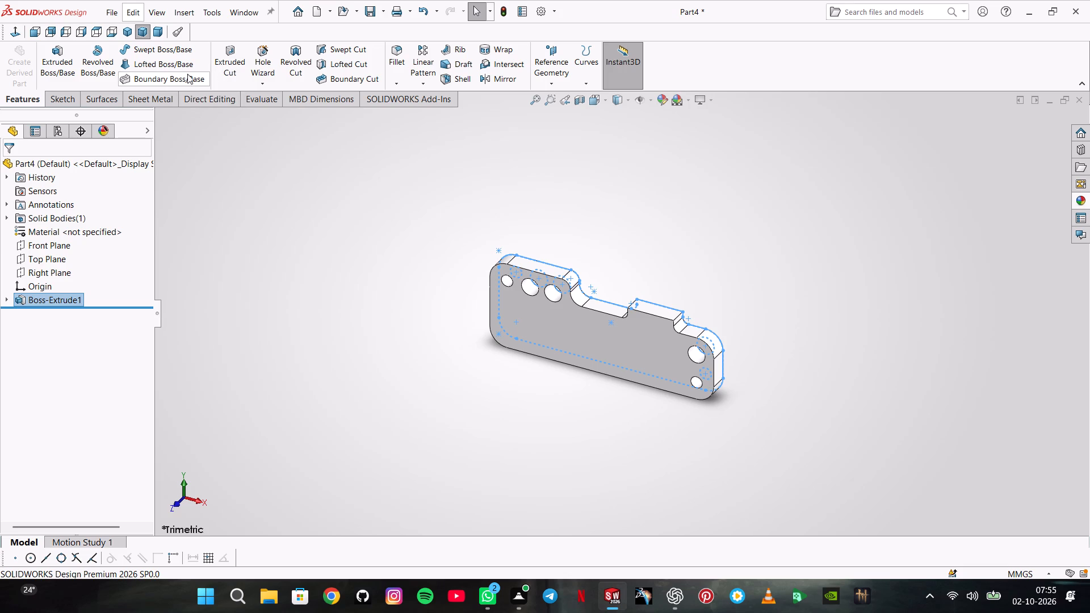
# Sketch on the plate's front face, offsetting its outer outline 0.25 mm inward.
pyautogui.middleClick(746, 295)
pyautogui.click(746, 295)
pyautogui.moveTo(746, 295); pyautogui.dragTo(686, 383, button='middle')
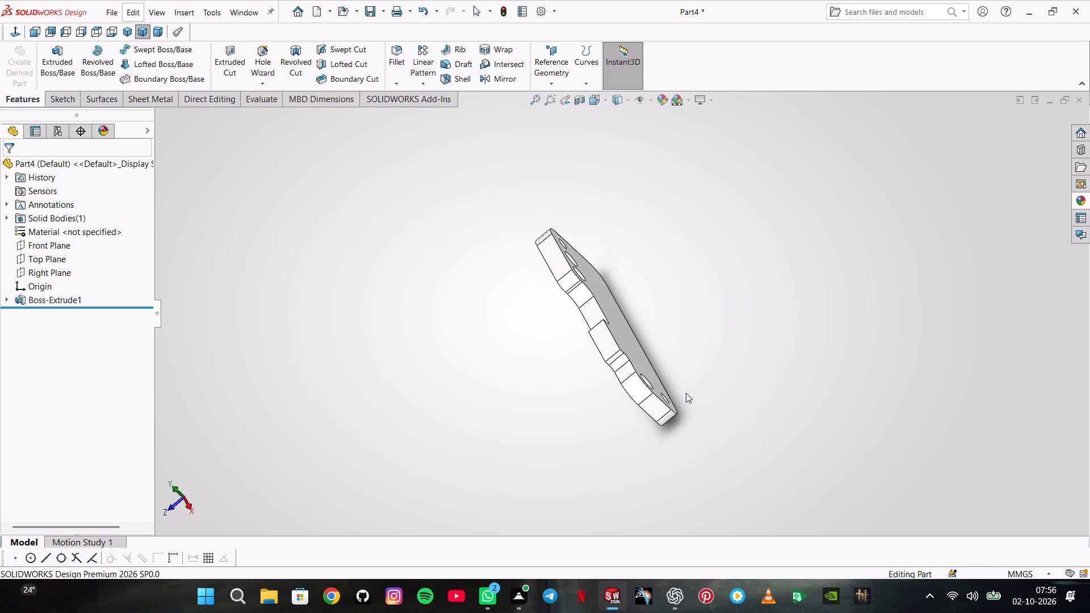
pyautogui.moveTo(580, 465); pyautogui.dragTo(657, 326, button='middle')
pyautogui.click(658, 324)
pyautogui.click(703, 287)
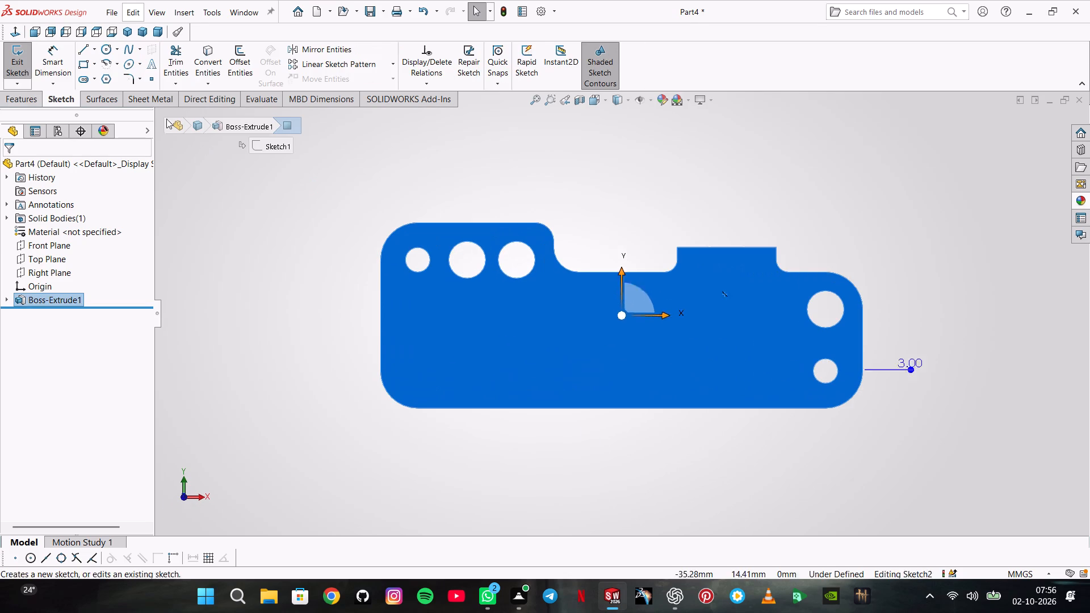
pyautogui.click(232, 43)
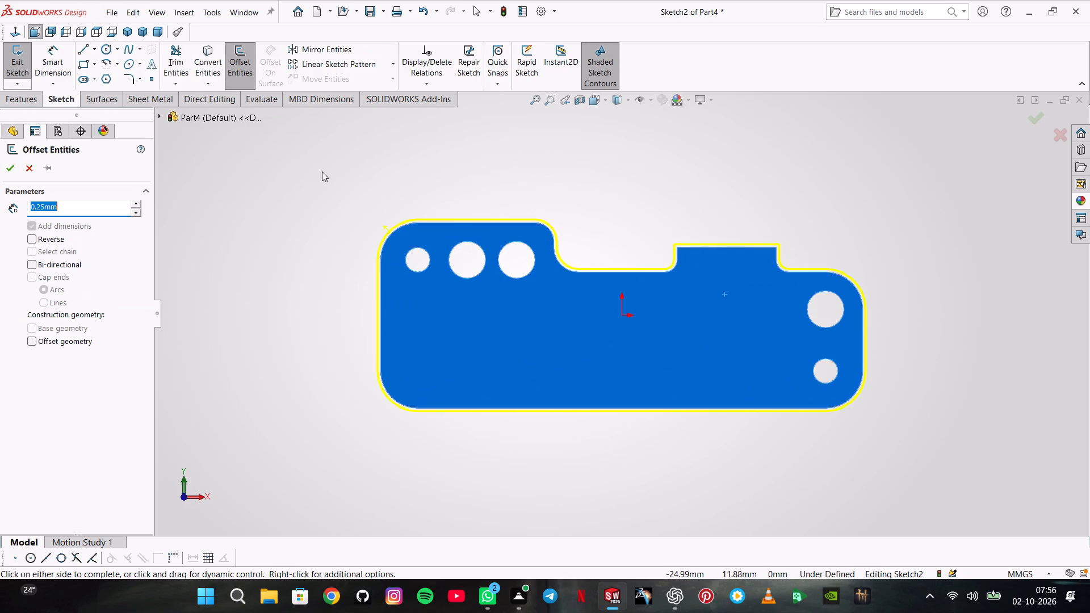
pyautogui.click(53, 239)
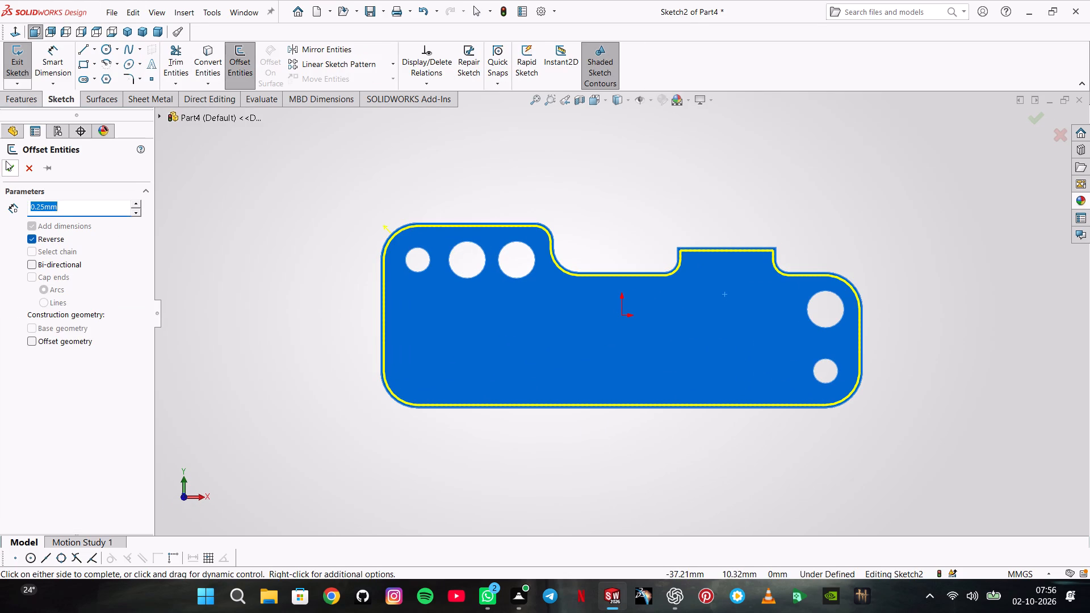
pyautogui.click(6, 161)
# Extrude-cut the offset outline into the plate, with Direction 1 set to Blind and a depth of 1 mm.
pyautogui.click(27, 104)
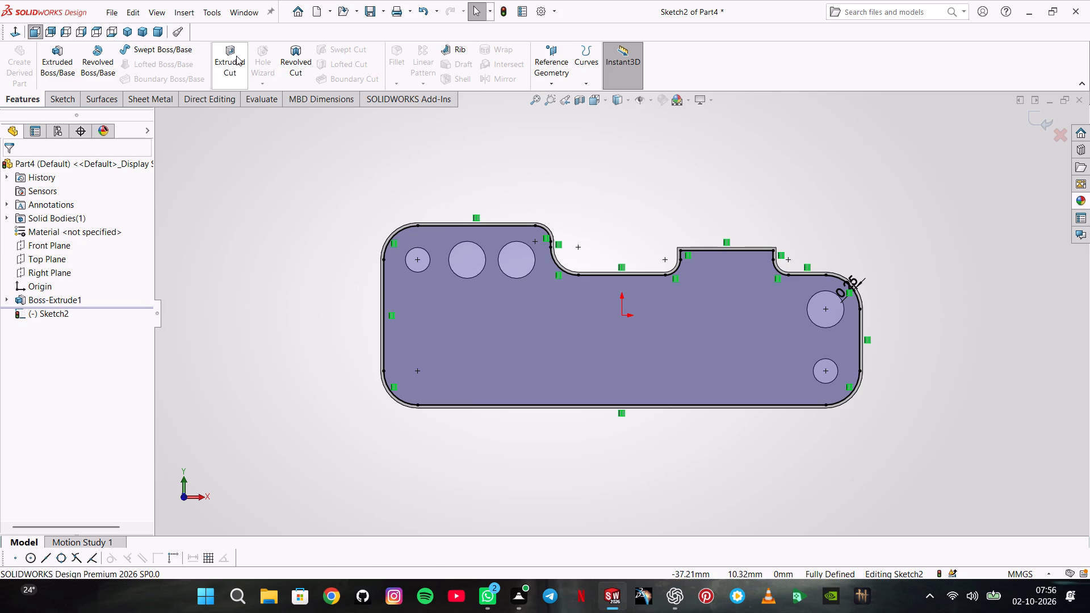
pyautogui.click(236, 56)
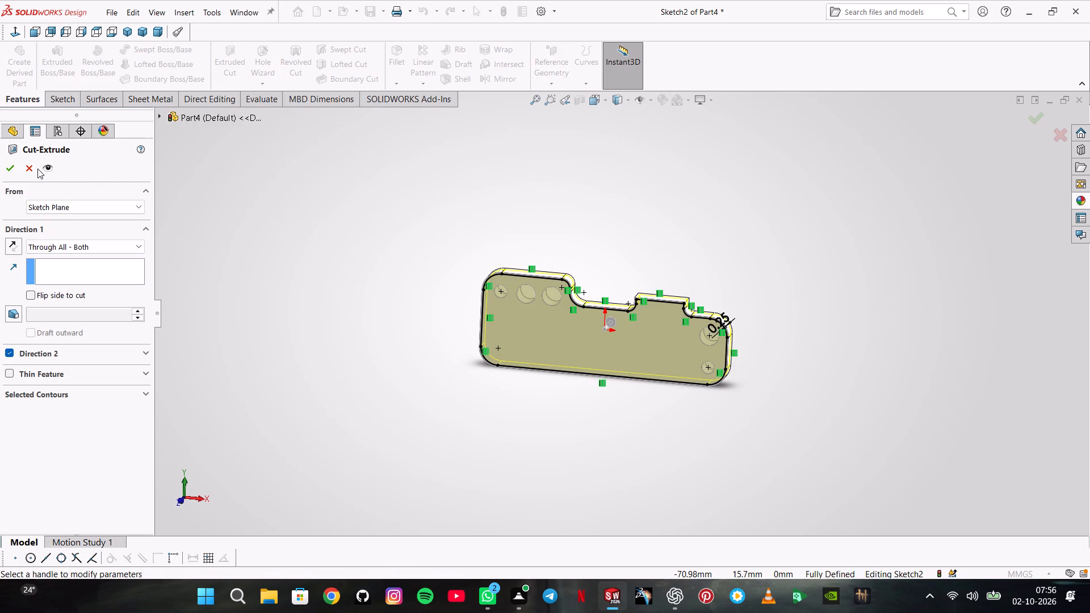
pyautogui.press('1')
pyautogui.press('Return')
pyautogui.click(74, 243)
pyautogui.click(68, 263)
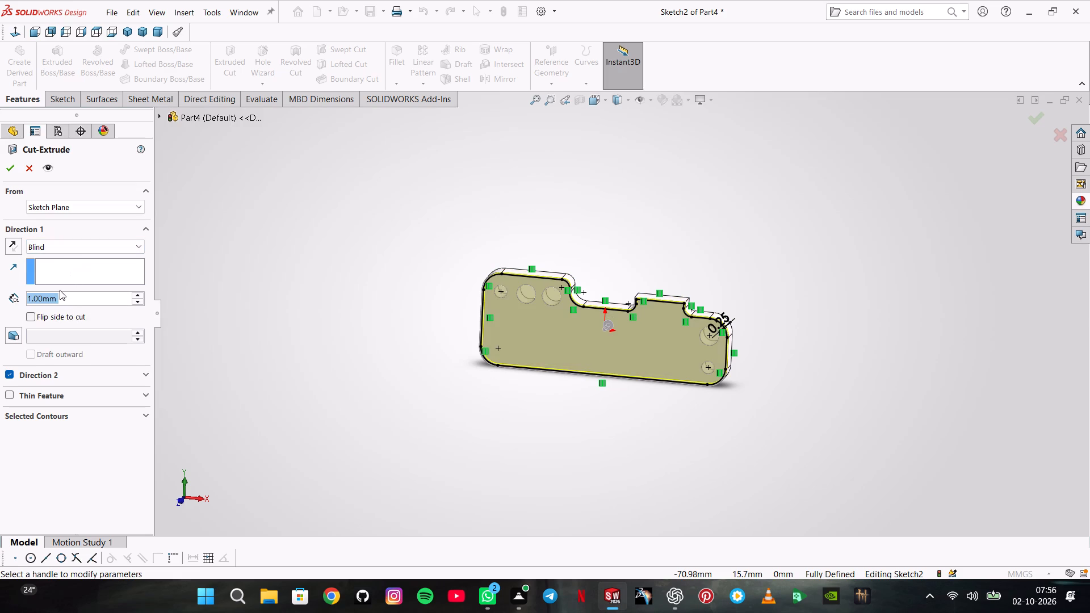
pyautogui.press('Return')
pyautogui.click(357, 350)
# Start a sketch on the plate's back face and convert only the edges of the two 2 mm holes into sketch circles.
pyautogui.moveTo(431, 402); pyautogui.dragTo(439, 356, button='middle')
pyautogui.scroll(1, 432, 394)
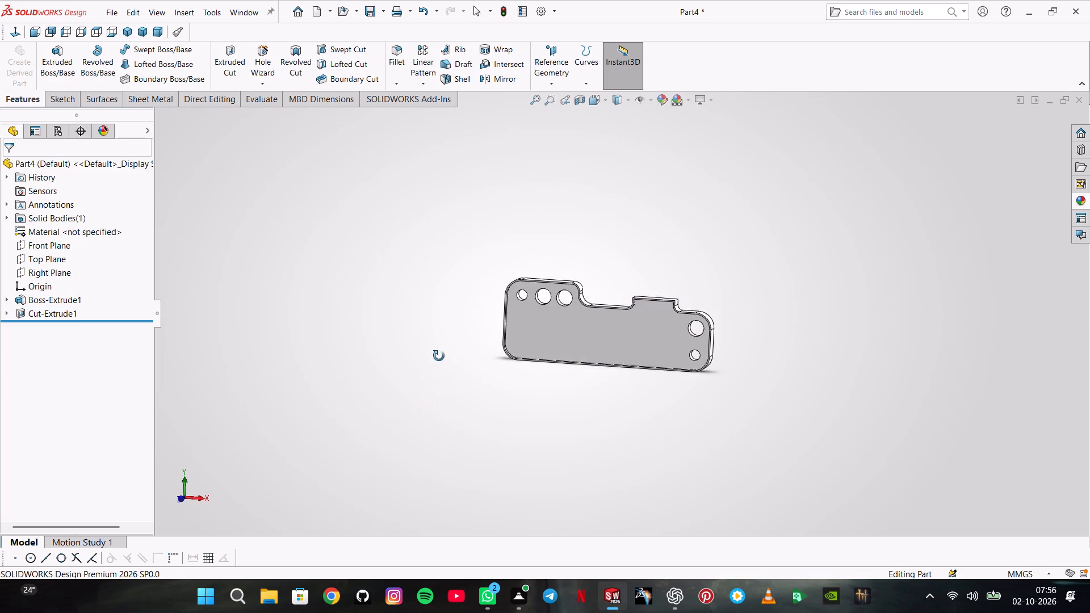
pyautogui.moveTo(439, 356); pyautogui.dragTo(443, 339, button='middle')
pyautogui.scroll(-4, 443, 339)
pyautogui.scroll(2, 847, 186)
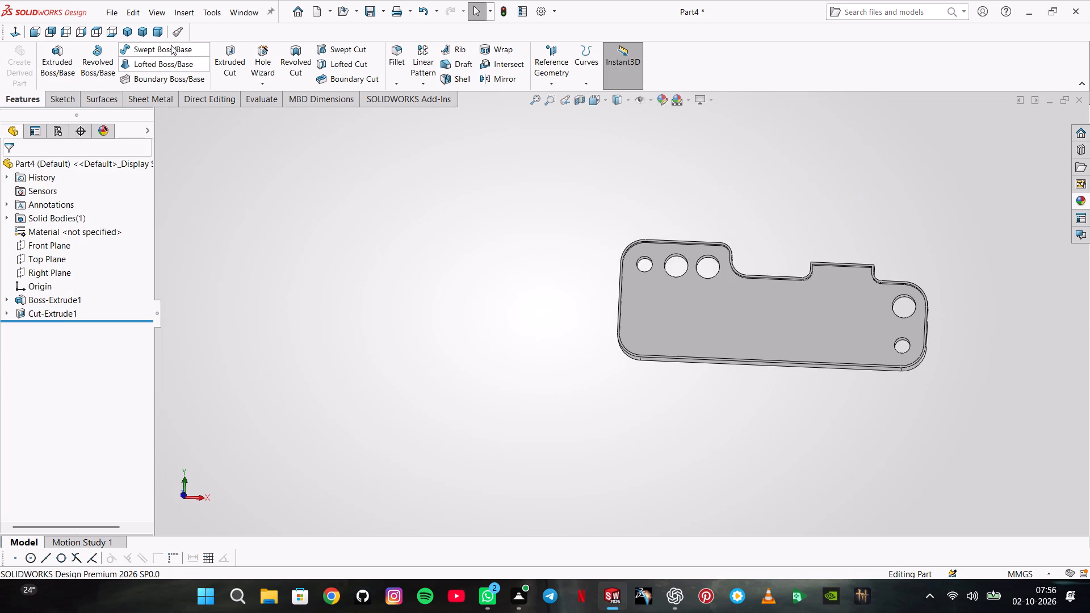
pyautogui.moveTo(573, 163); pyautogui.dragTo(458, 288, button='middle')
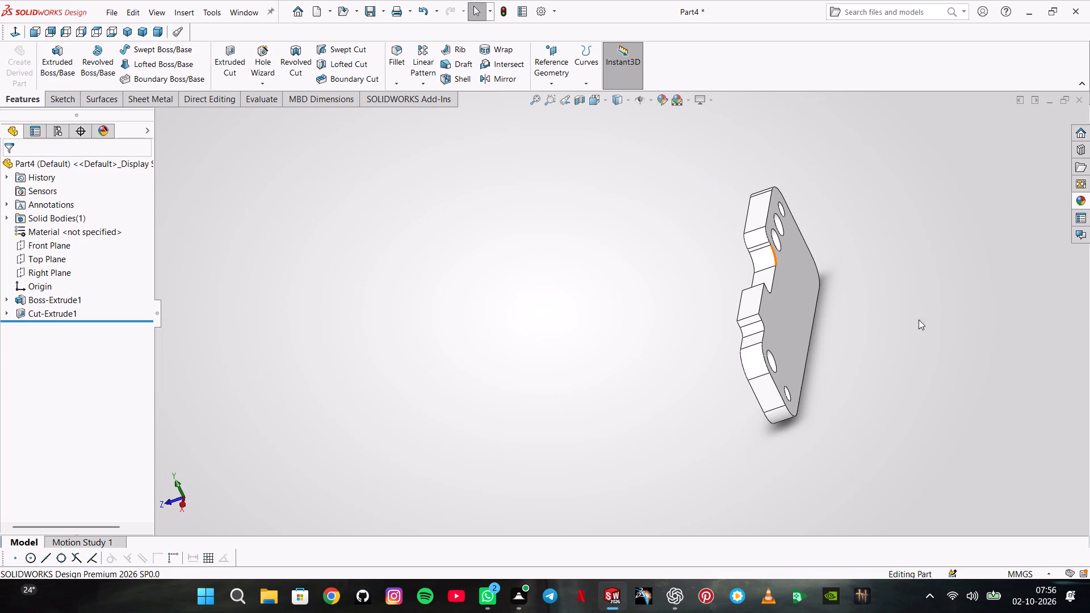
pyautogui.click(785, 335)
pyautogui.click(837, 300)
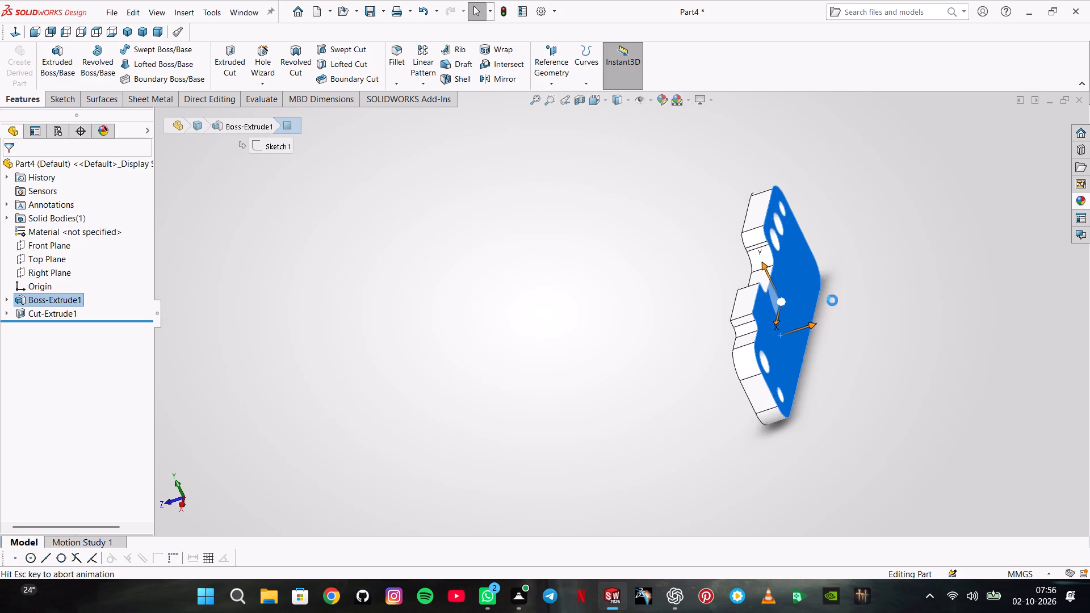
pyautogui.click(219, 69)
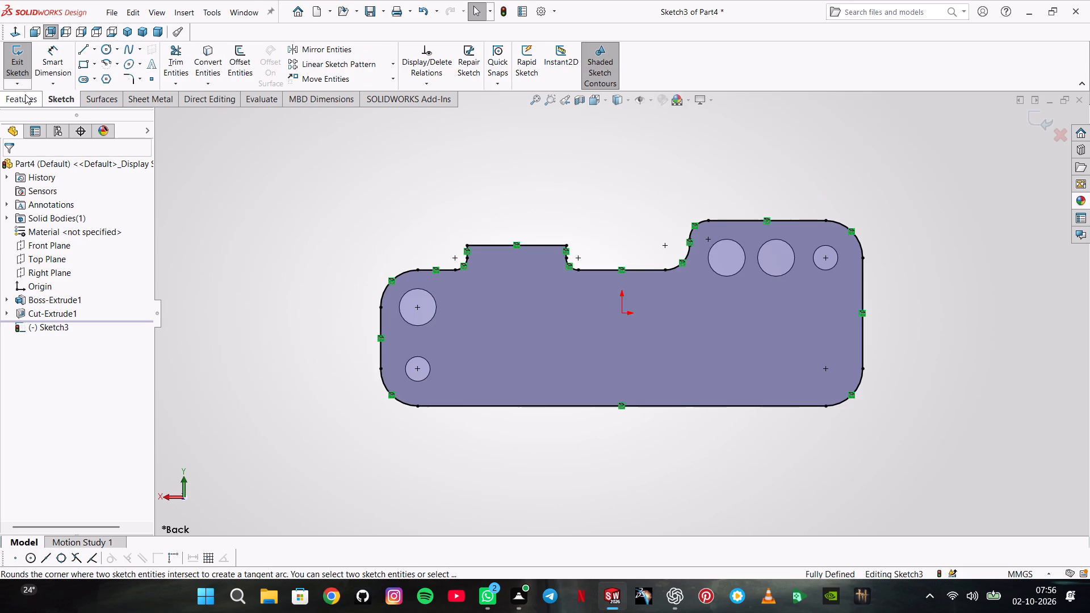
pyautogui.hotkey('ctrl', 'z')
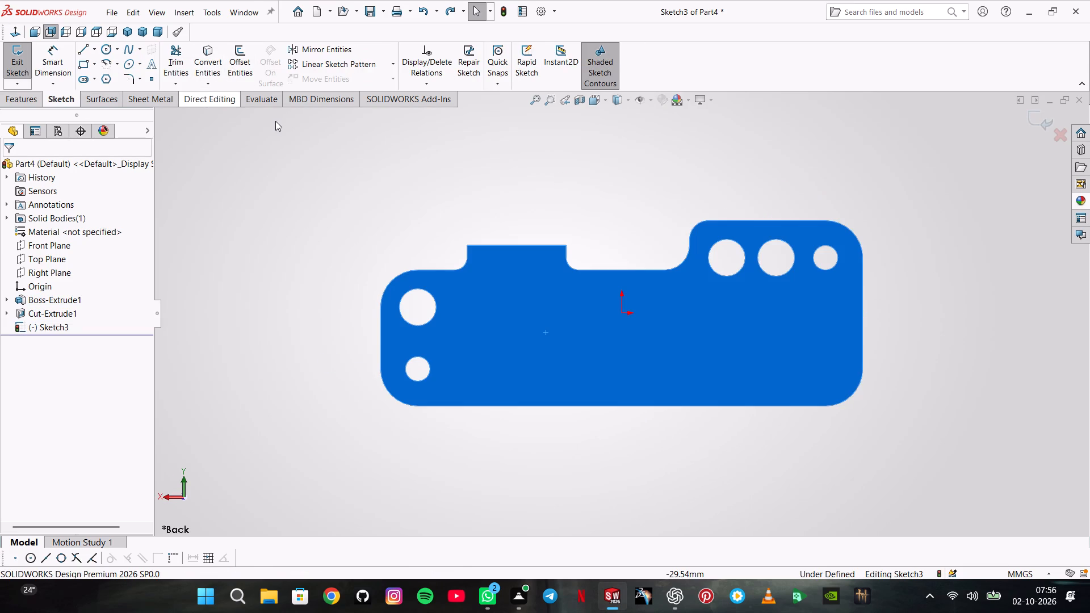
pyautogui.click(275, 121)
pyautogui.click(209, 51)
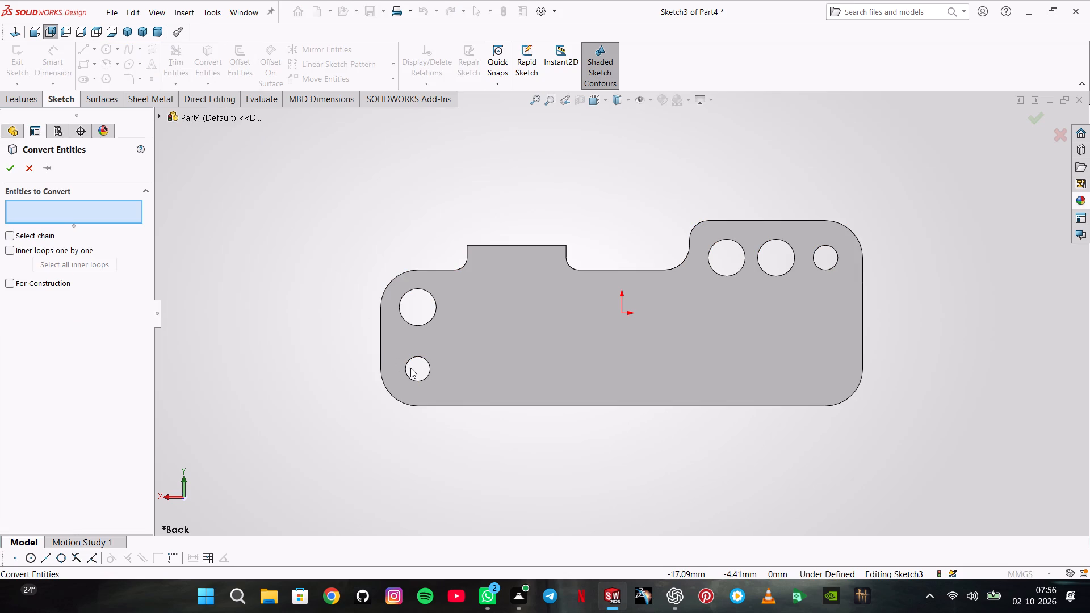
pyautogui.click(408, 360)
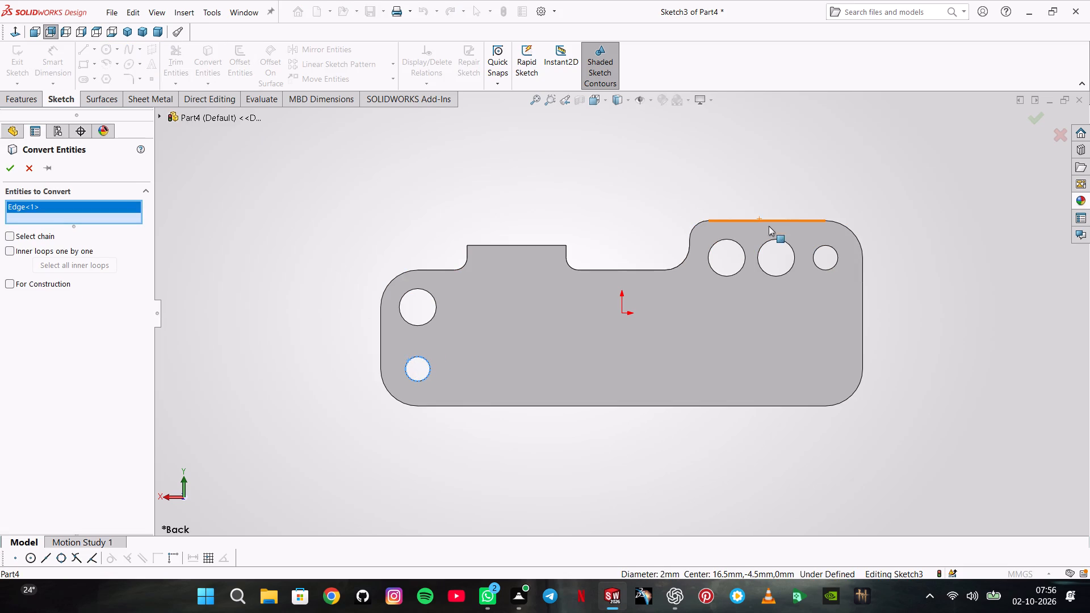
pyautogui.click(824, 246)
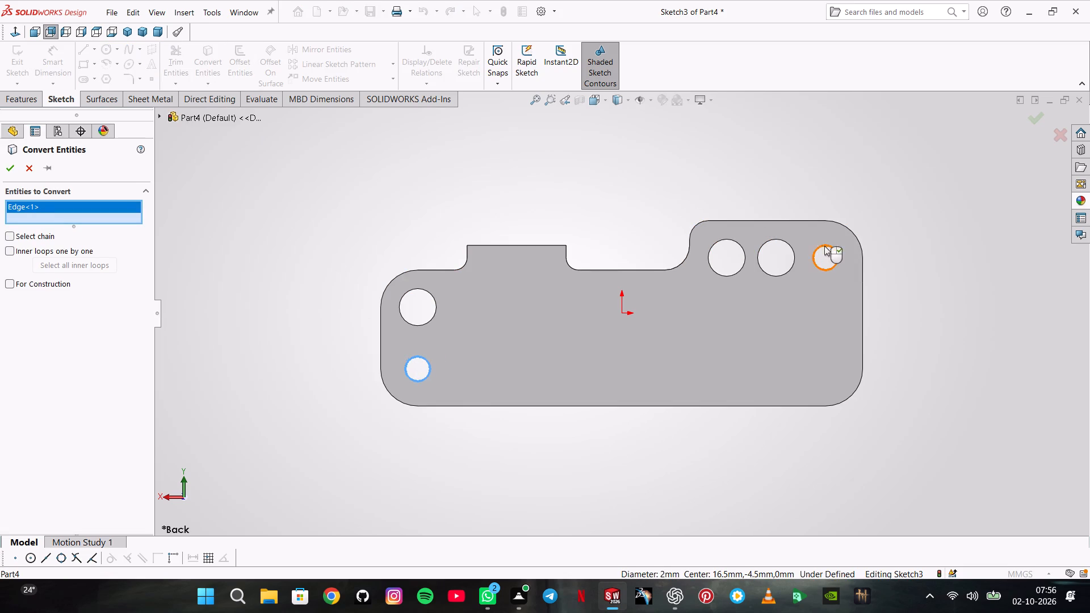
pyautogui.click(16, 167)
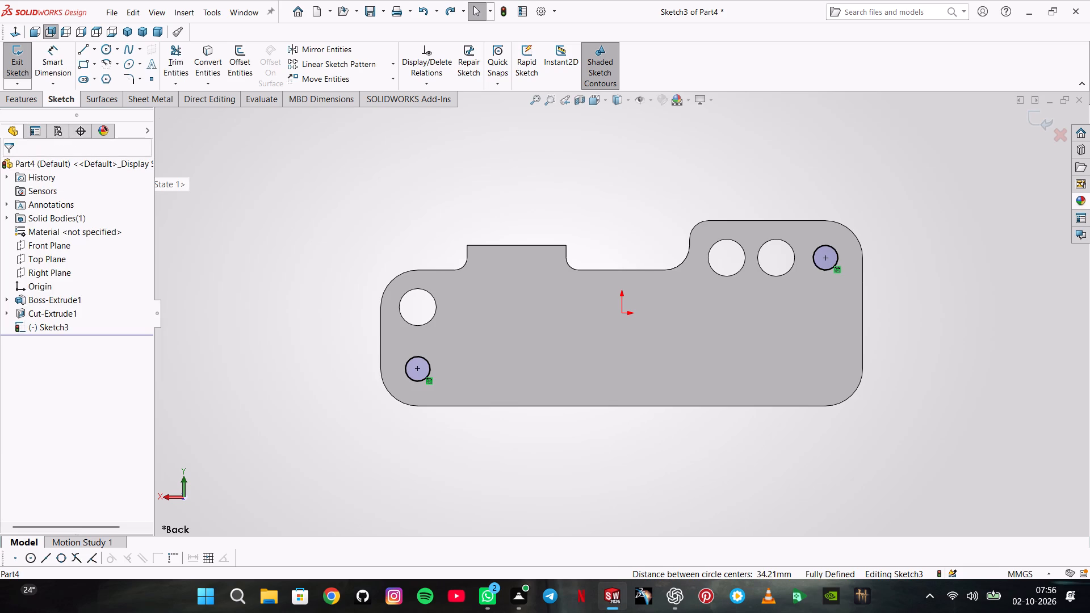
# Extrude the two converted circles as a blind boss 6 mm deep, reversed through the plate toward its recessed front side.
pyautogui.click(31, 99)
pyautogui.click(54, 62)
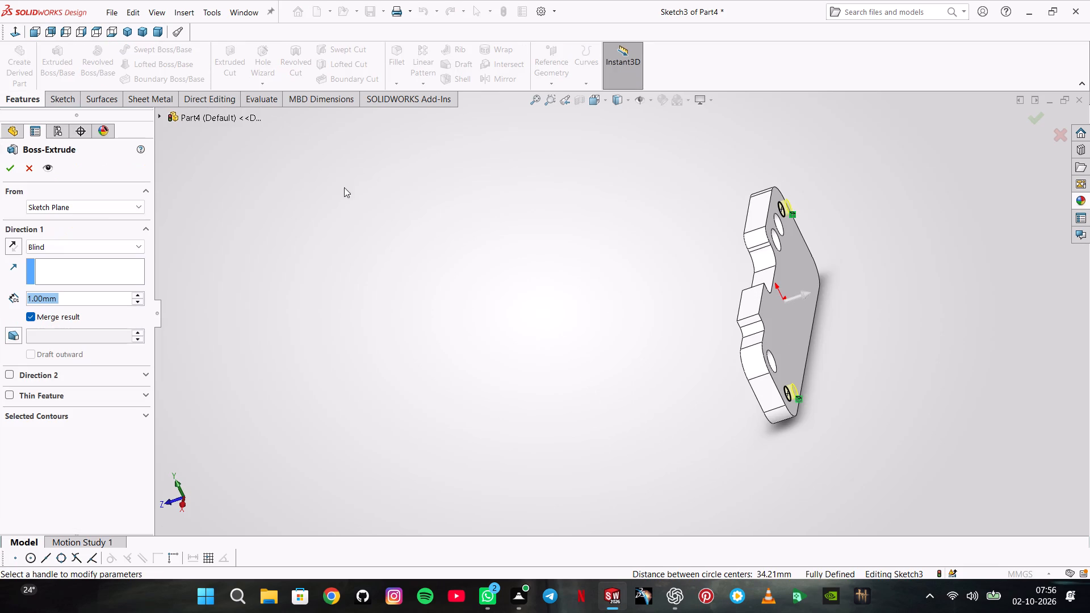
pyautogui.click(18, 242)
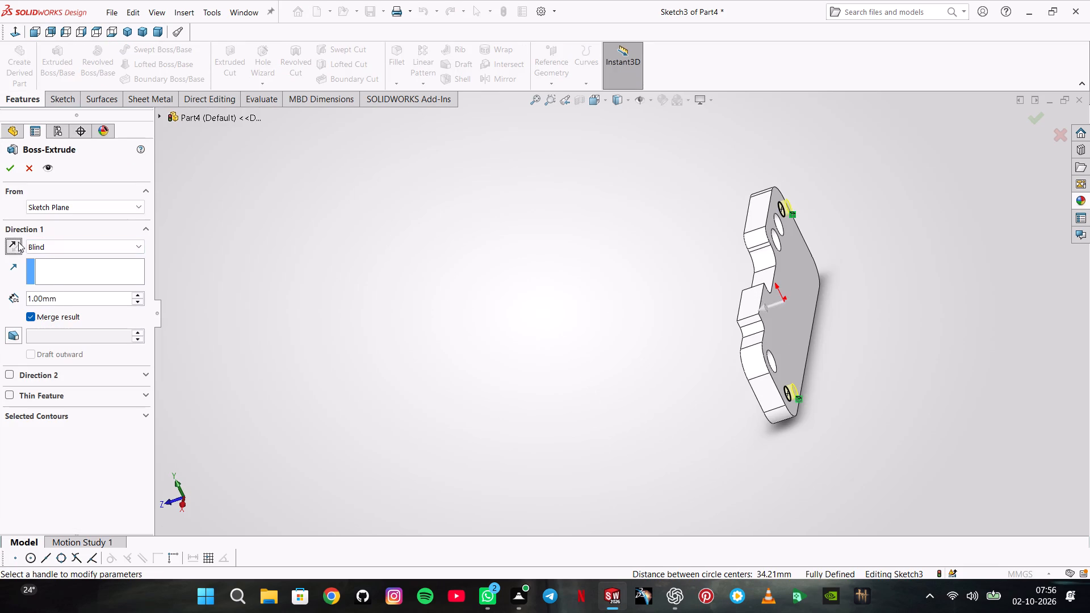
pyautogui.click(76, 297)
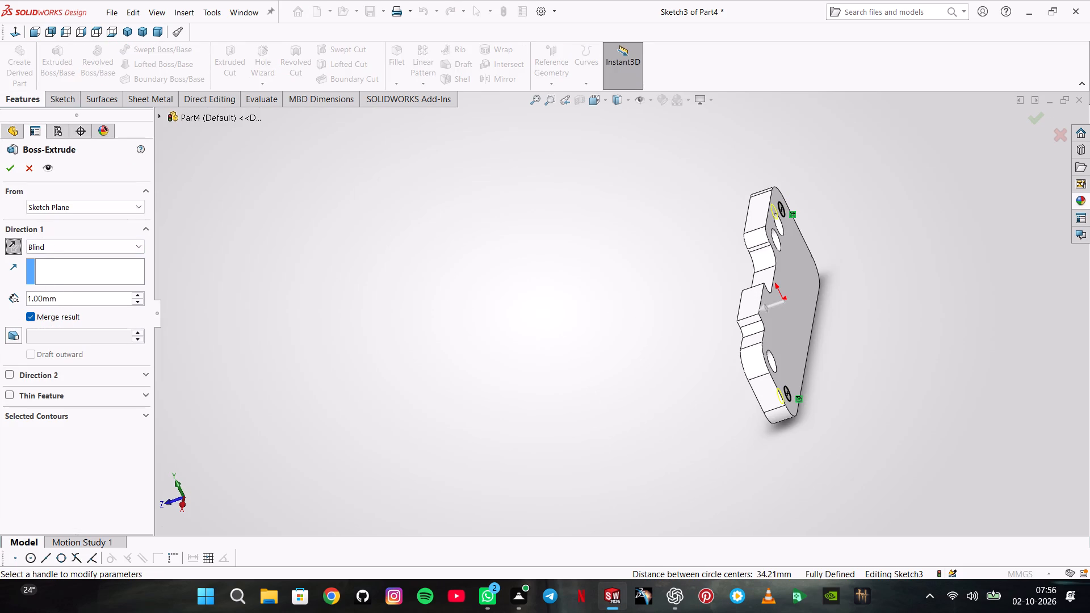
pyautogui.doubleClick(76, 297)
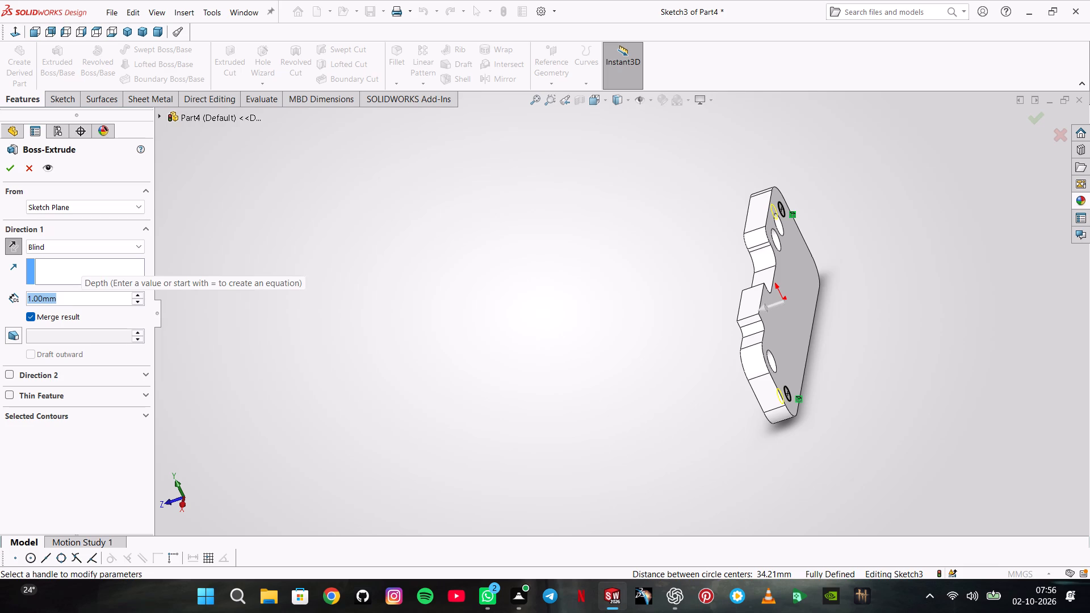
pyautogui.press('6')
pyautogui.press('Return')
pyautogui.press('Return')
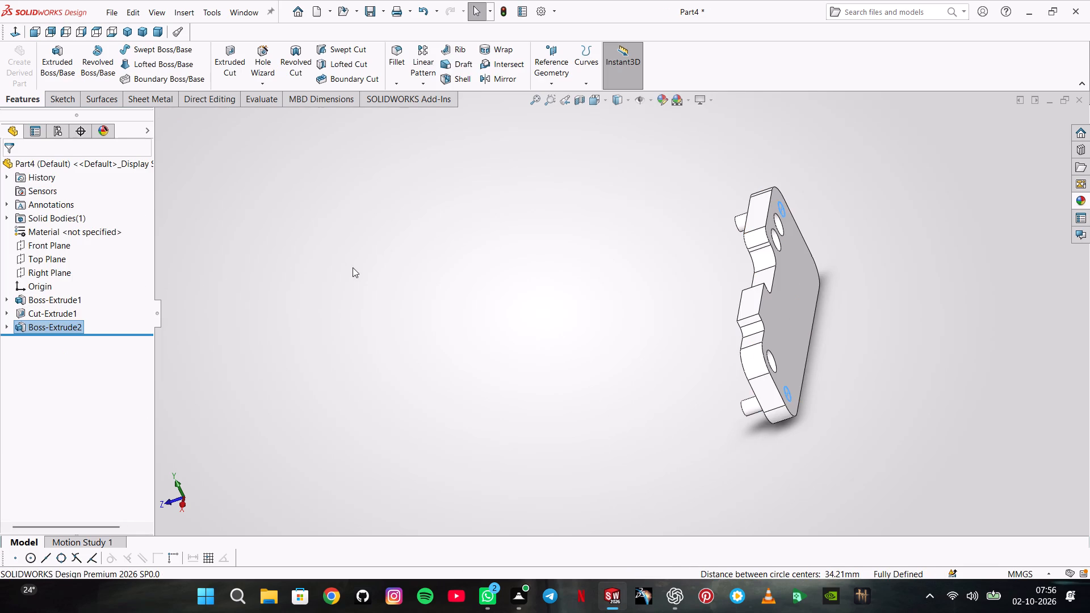
pyautogui.click(353, 267)
# Show the finished part in isometric view and apply a different background scene to it.
pyautogui.moveTo(442, 264); pyautogui.dragTo(473, 241, button='middle')
pyautogui.click(118, 41)
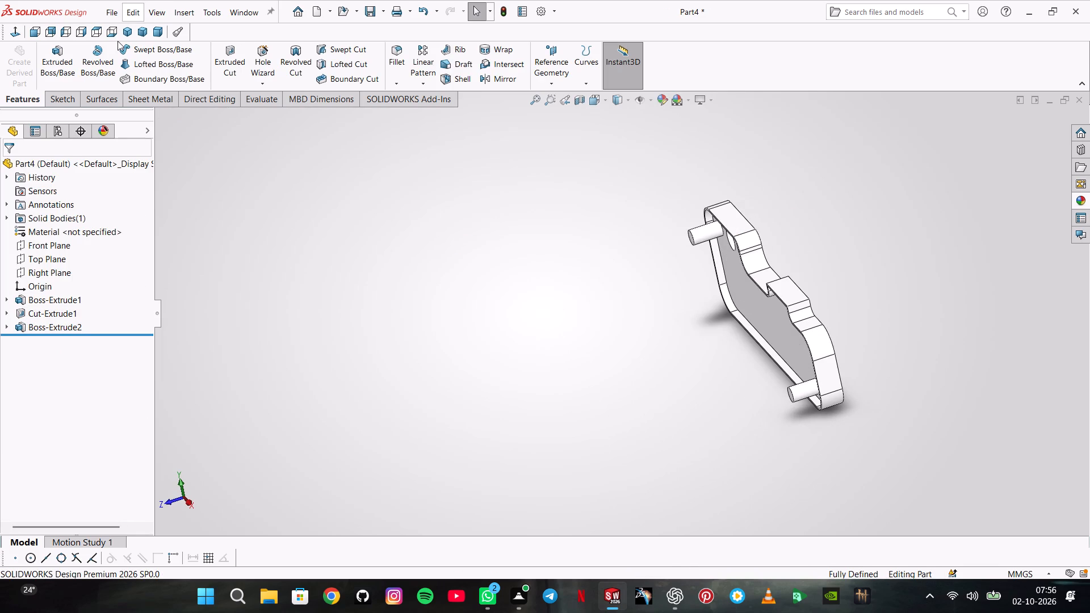
pyautogui.click(133, 26)
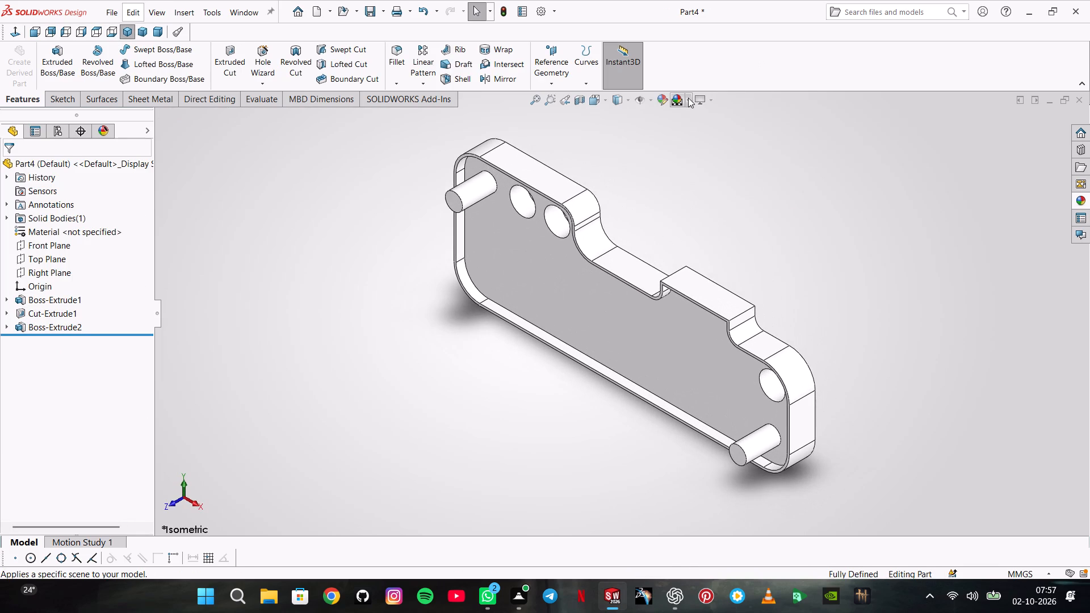
pyautogui.click(688, 98)
pyautogui.click(699, 147)
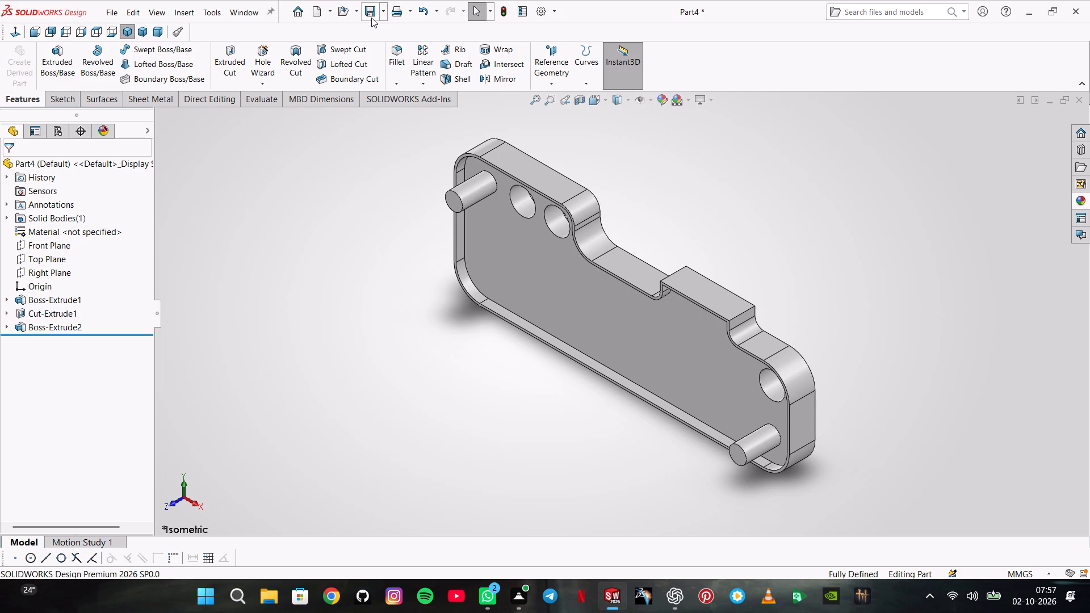
# Save the part in the LEVEL4 folder under the file name Part14.SLDPRT.
pyautogui.click(371, 18)
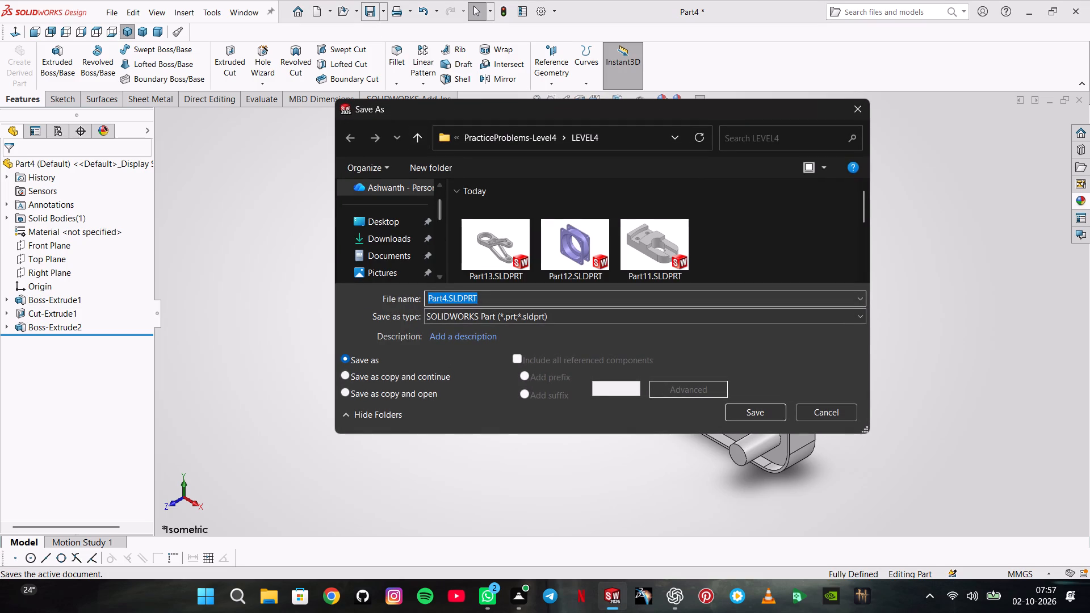
pyautogui.click(443, 297)
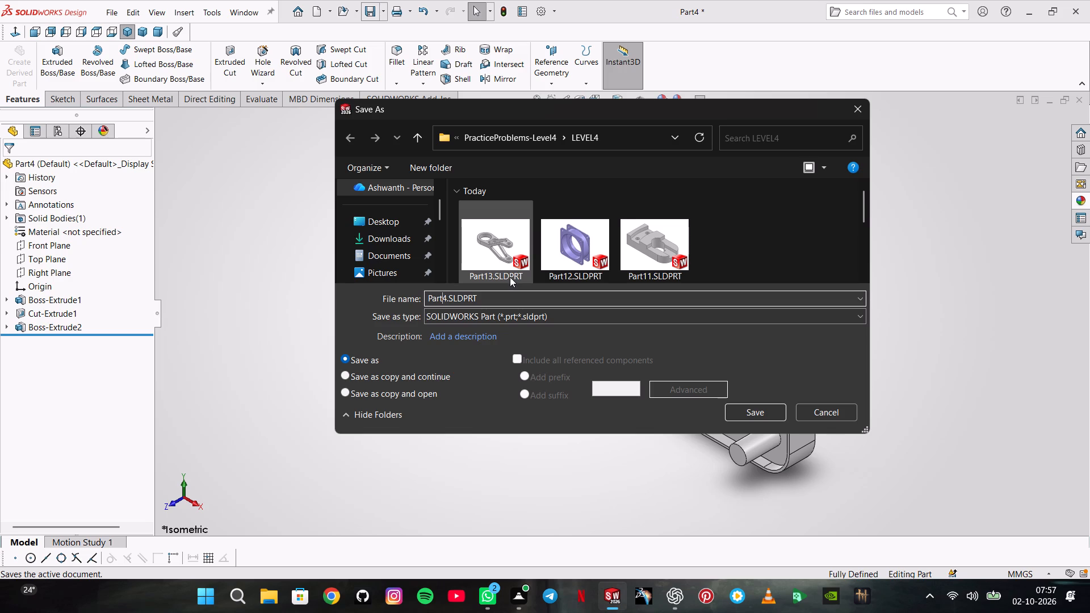
pyautogui.press('4')
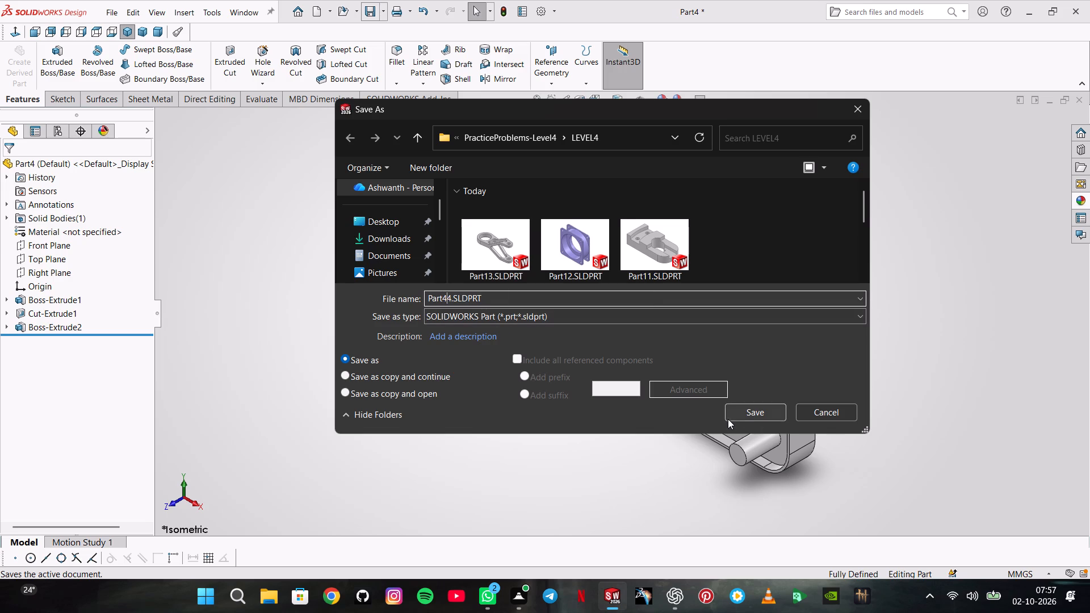
pyautogui.press('BackSpace')
pyautogui.press('1')
pyautogui.press('Return')
# Save a PDF version of the part as Part14.pdf in the LEVEL4 folder.
pyautogui.click(381, 4)
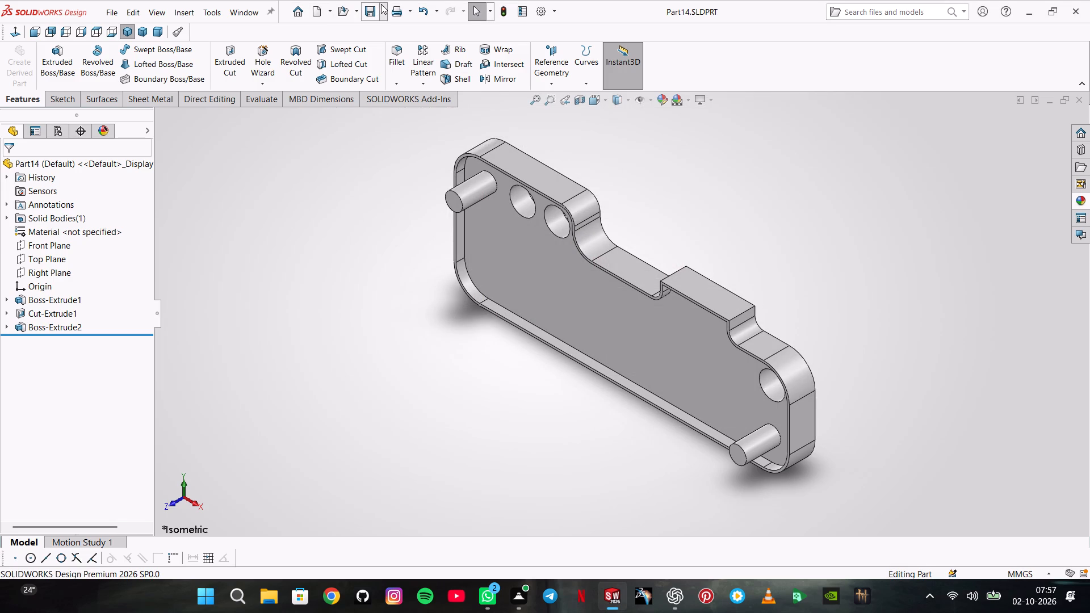
pyautogui.click(385, 37)
pyautogui.click(538, 316)
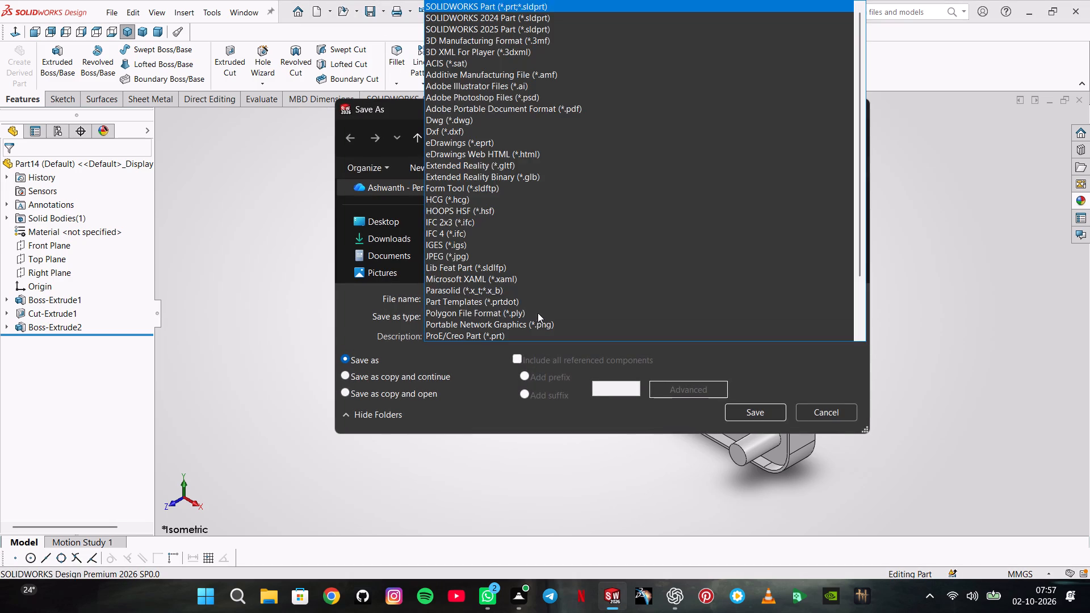
pyautogui.click(564, 108)
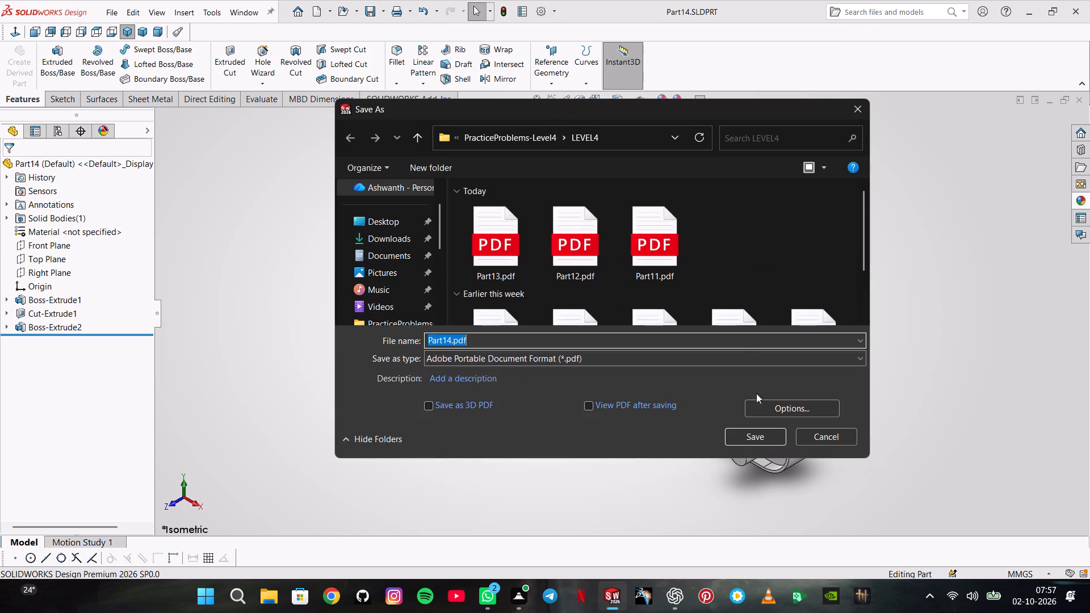
pyautogui.click(753, 429)
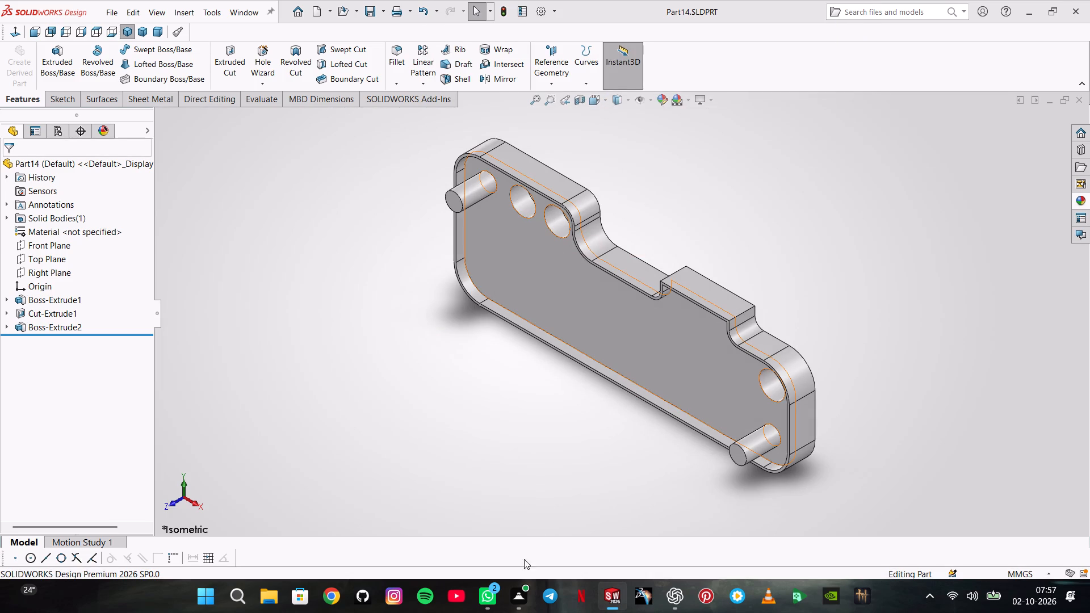